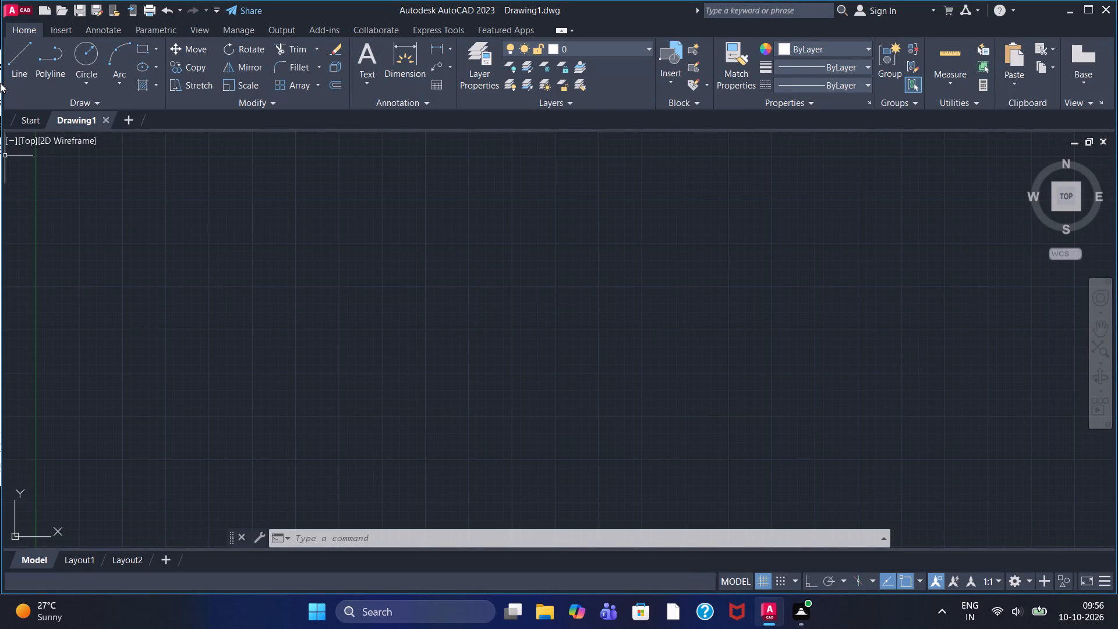
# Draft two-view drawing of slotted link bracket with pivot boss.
# Turn on Ortho mode so that lines are constrained to horizontal and vertical directions.
pyautogui.click(23, 65)
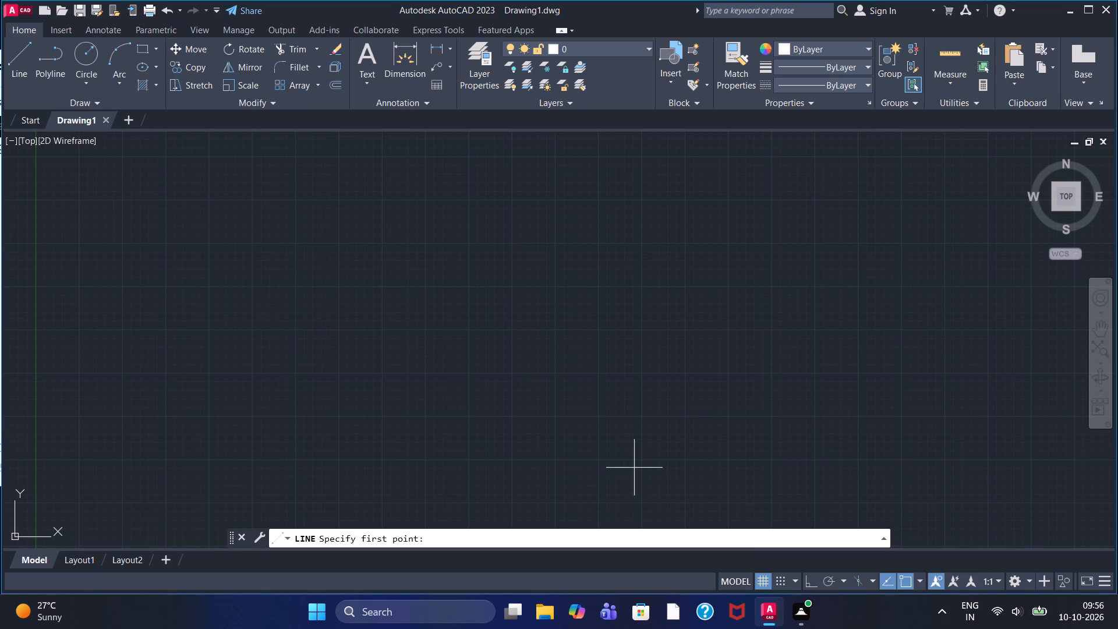
pyautogui.click(804, 583)
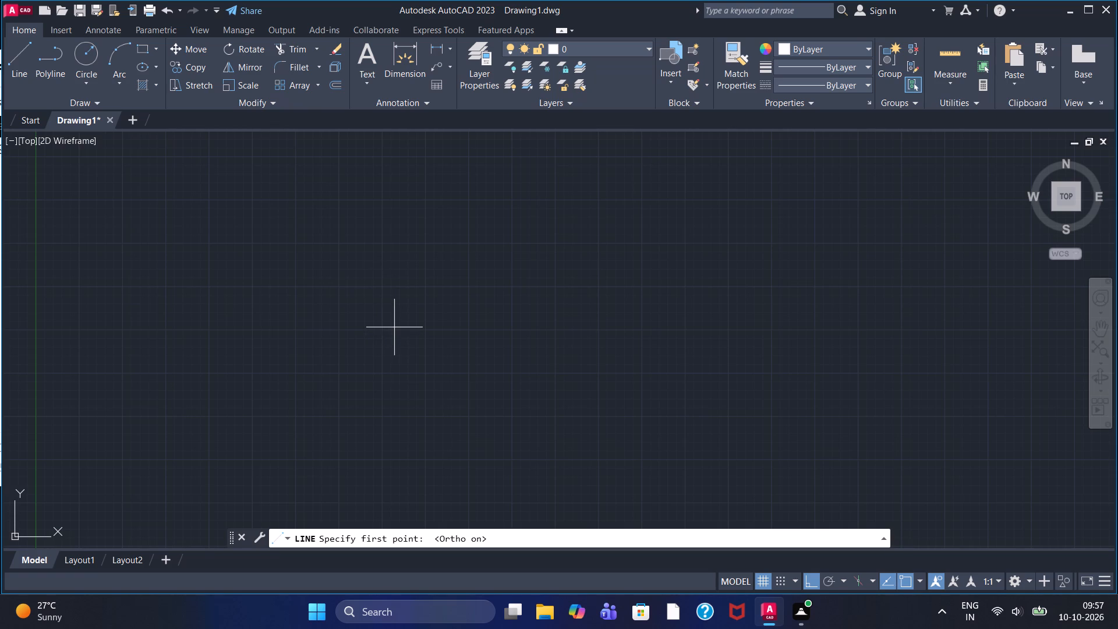
pyautogui.click(378, 284)
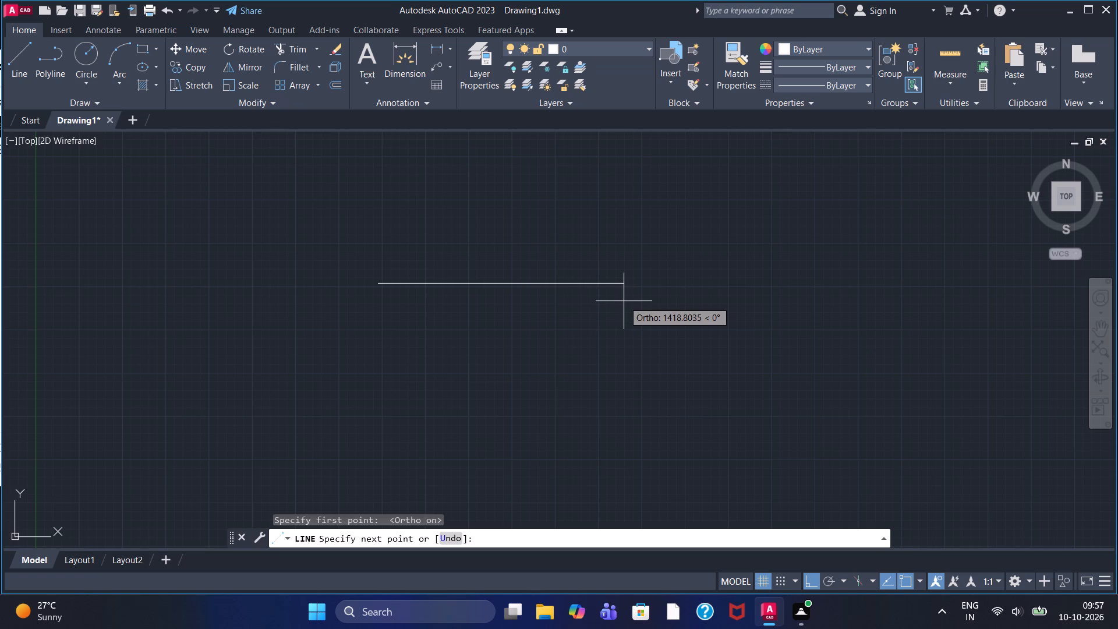
pyautogui.press('Escape')
# Draw a circle by center and radius with a radius of 34 in the empty drawing area.
pyautogui.click(82, 83)
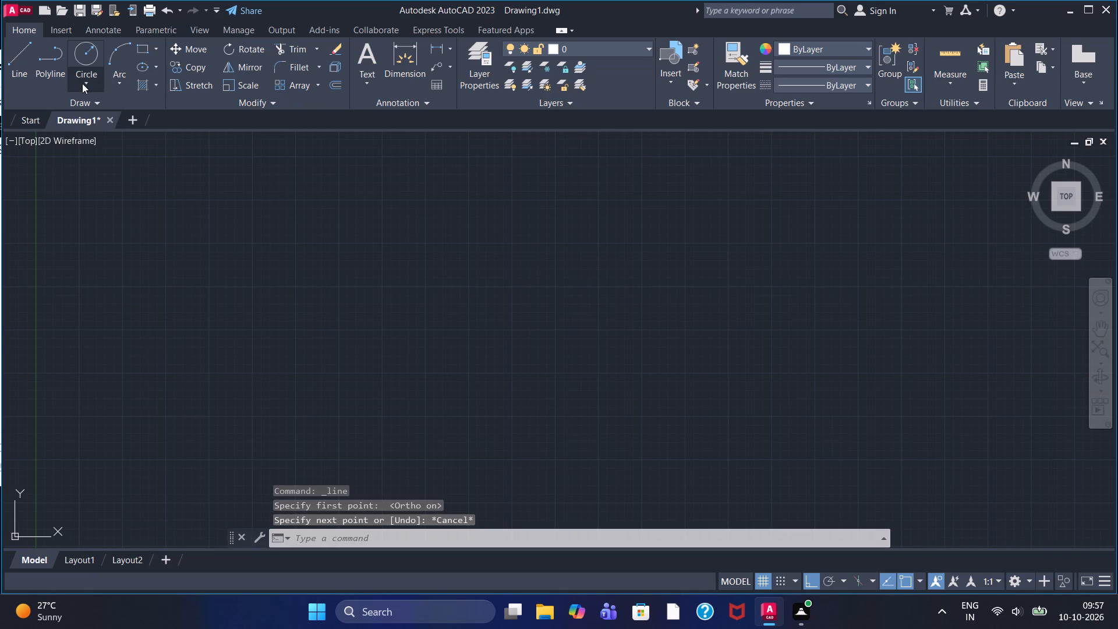
pyautogui.click(119, 111)
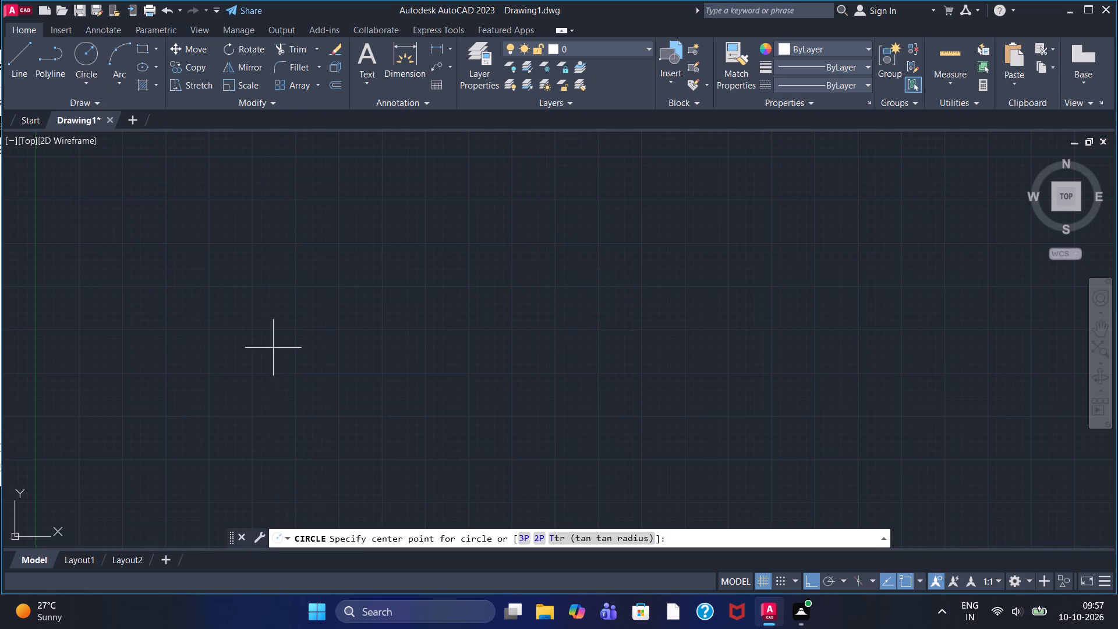
pyautogui.click(253, 285)
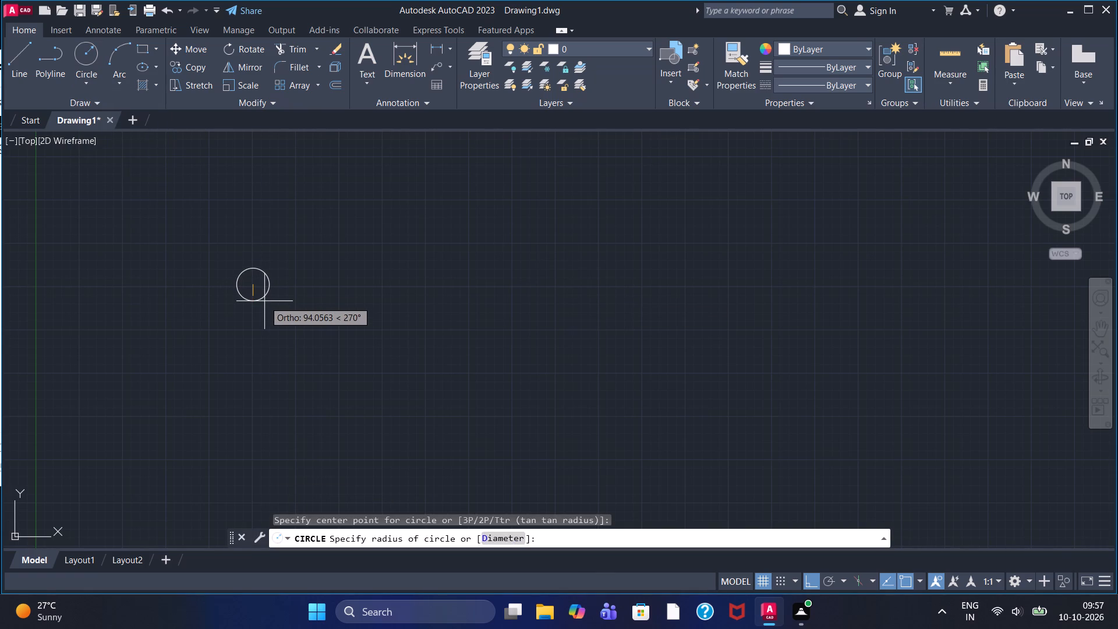
pyautogui.write('34')
pyautogui.press('Return')
pyautogui.scroll(-3, 256, 289)
pyautogui.scroll(3, 256, 289)
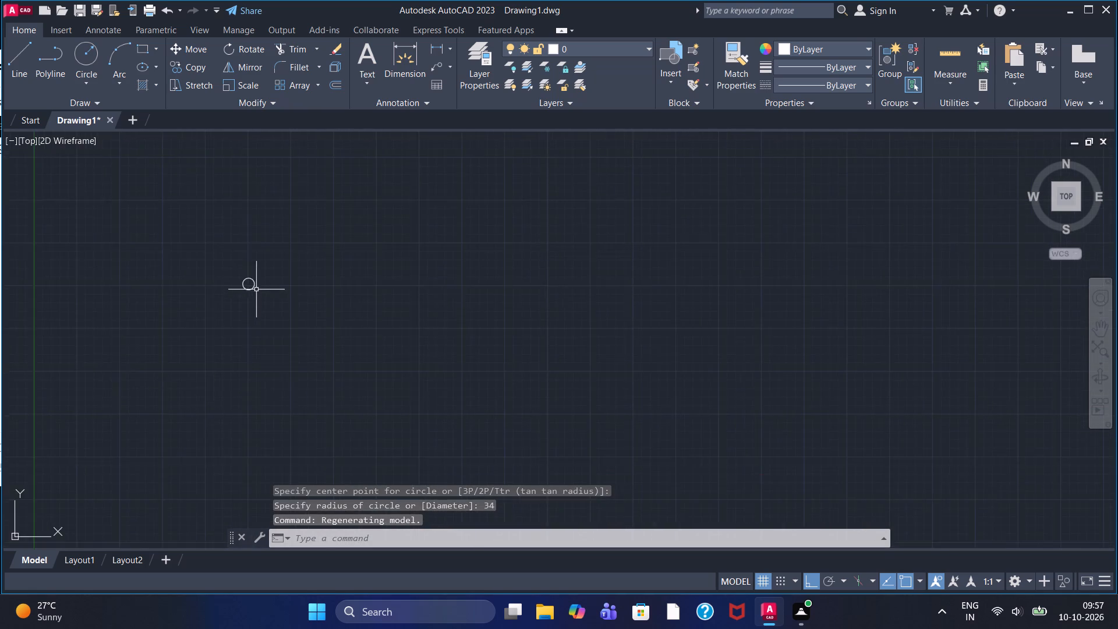
pyautogui.scroll(4, 256, 289)
pyautogui.scroll(1, 209, 204)
pyautogui.moveTo(202, 213); pyautogui.dragTo(209, 231, button='middle')
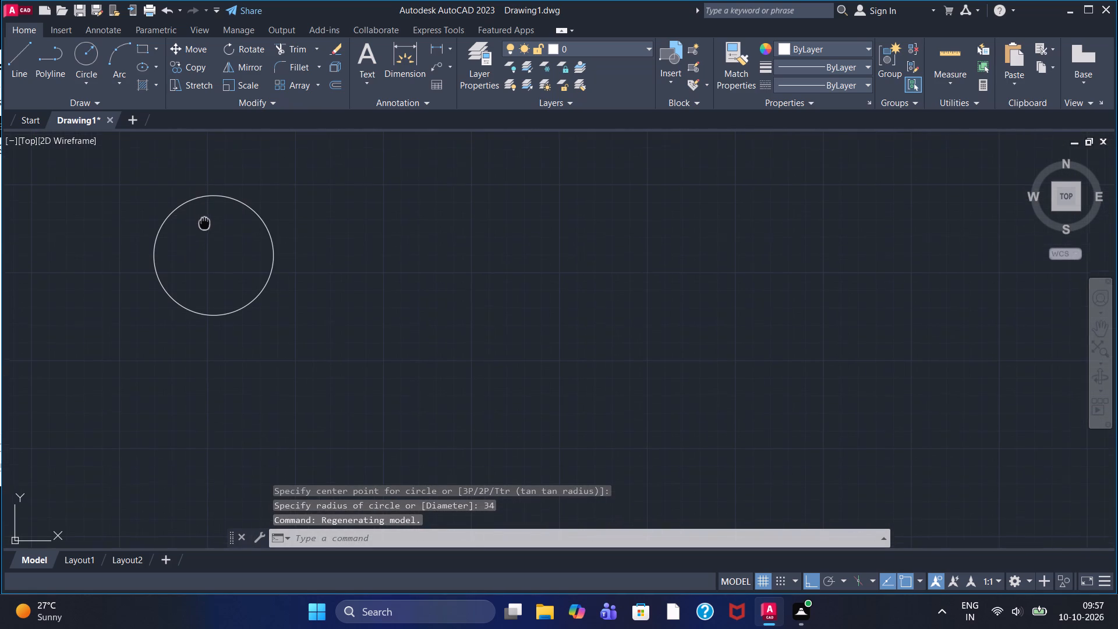
pyautogui.moveTo(209, 231); pyautogui.dragTo(214, 256, button='middle')
pyautogui.press('Escape')
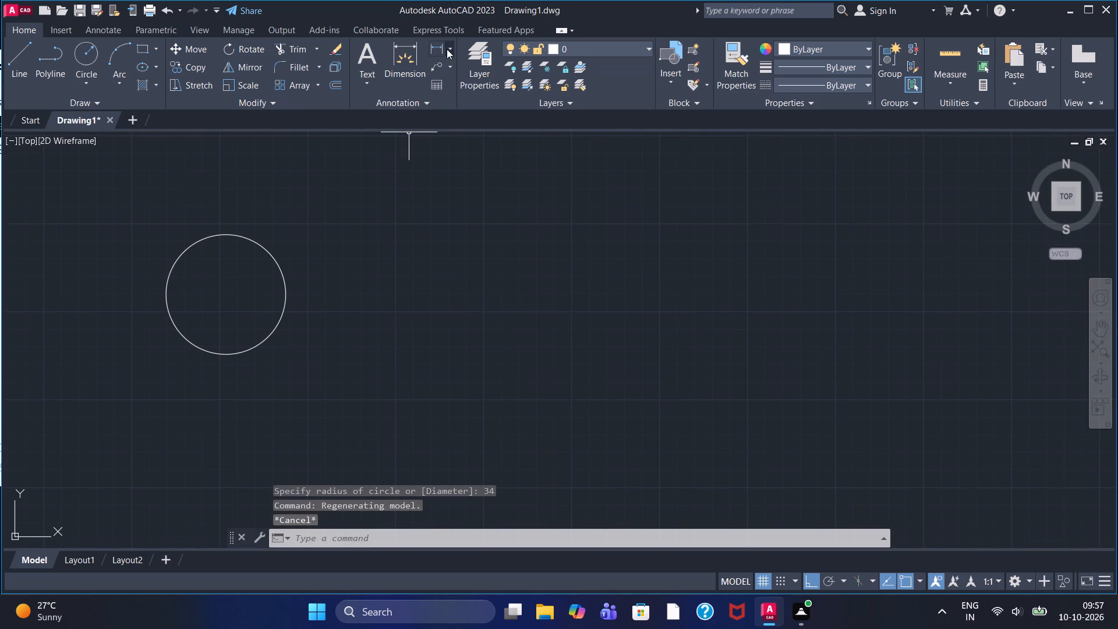
# Add a radius dimension to the circle, placing its text outside the circle's upper-right side.
pyautogui.click(449, 53)
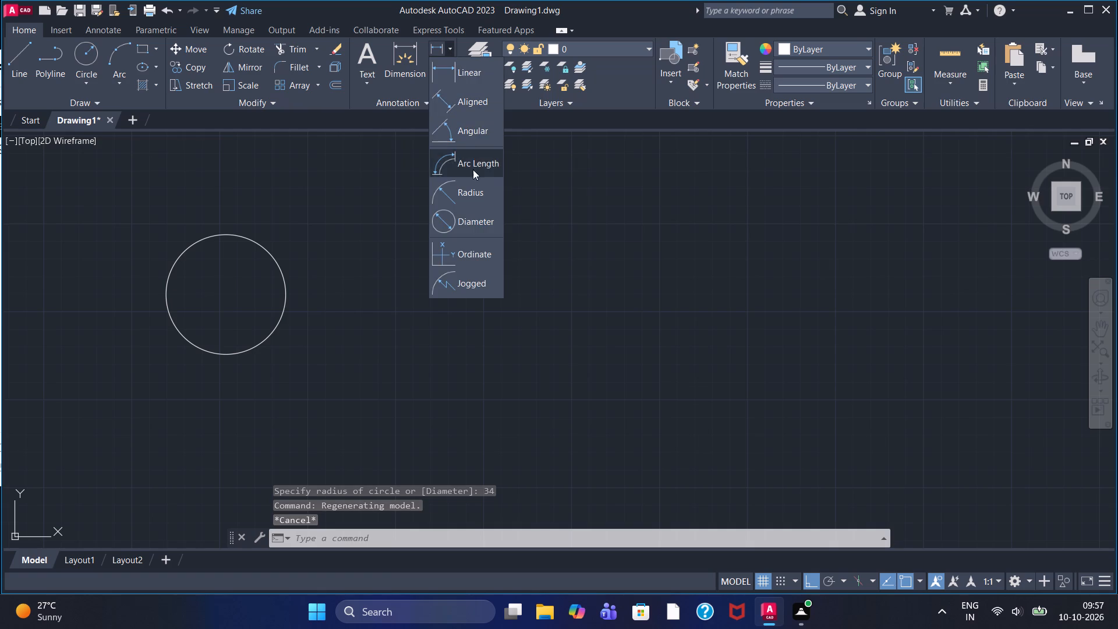
pyautogui.click(475, 198)
pyautogui.click(272, 259)
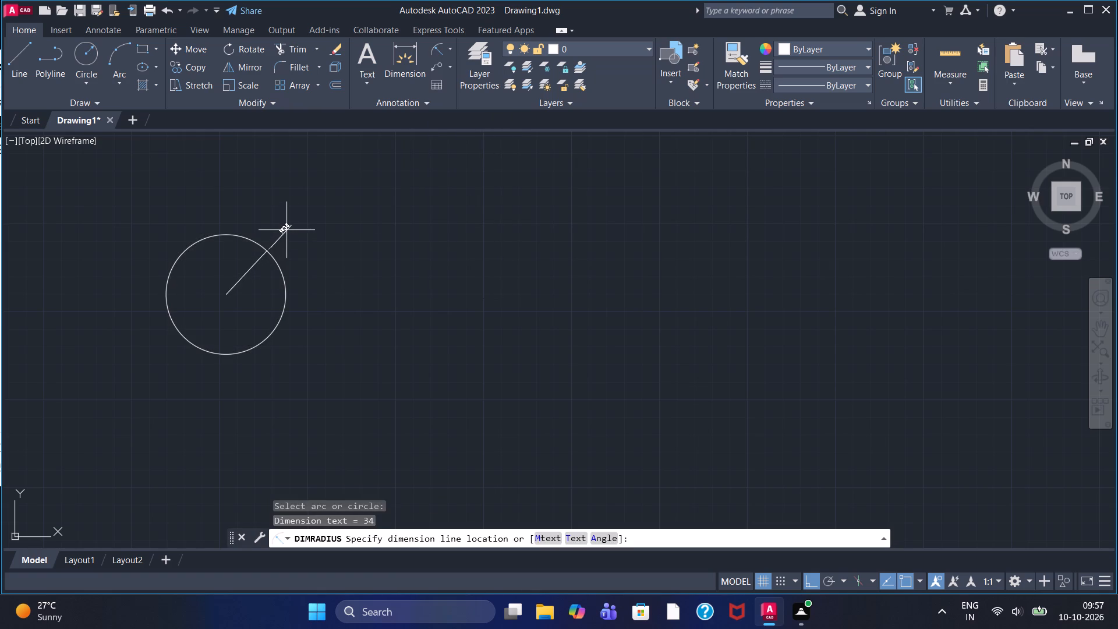
pyautogui.click(293, 219)
pyautogui.scroll(-4, 302, 235)
pyautogui.scroll(6, 299, 235)
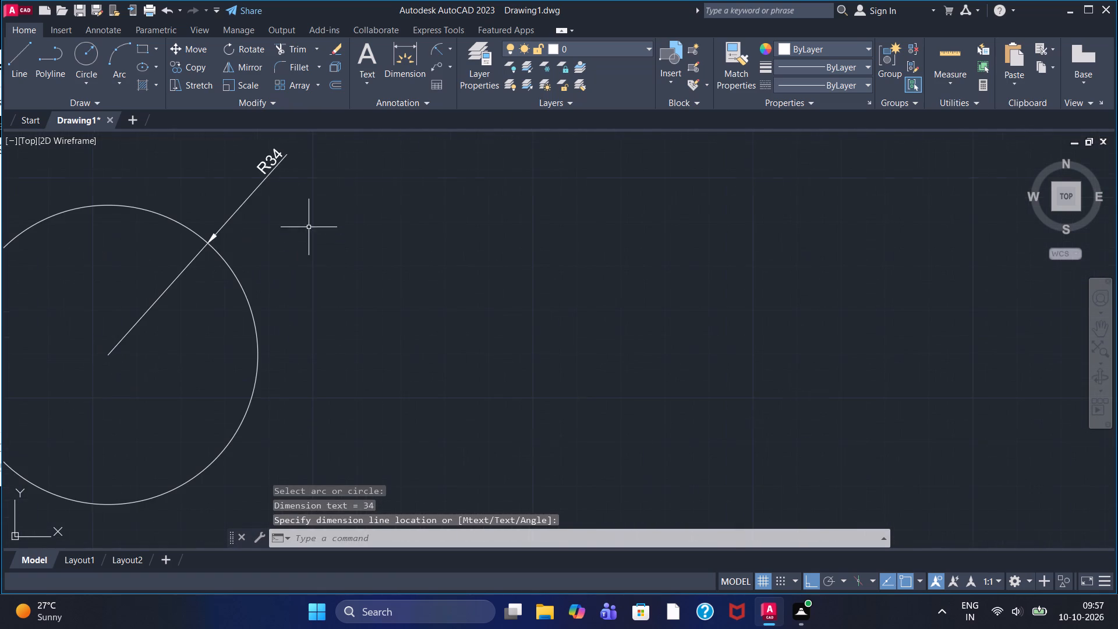
pyautogui.scroll(2, 261, 190)
pyautogui.scroll(-5, 264, 250)
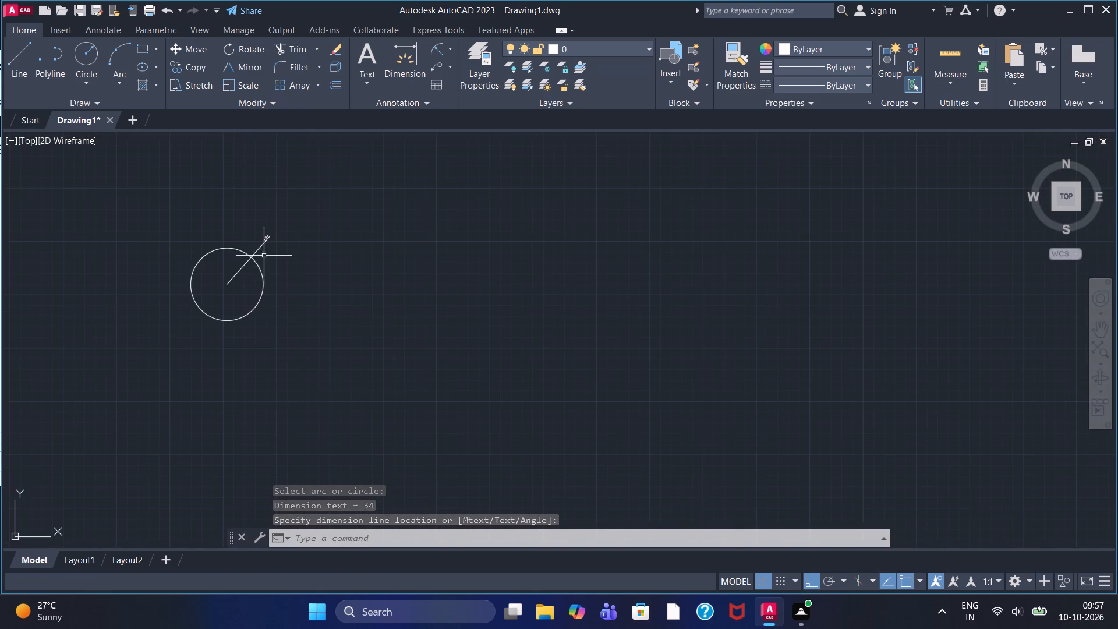
pyautogui.scroll(2, 265, 250)
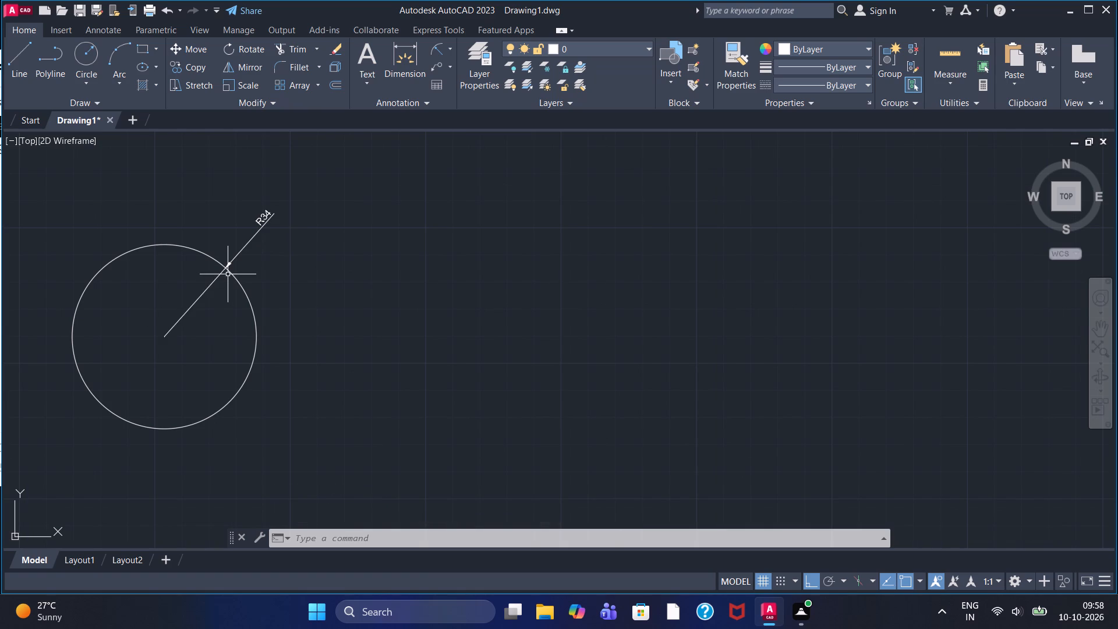
pyautogui.press('Escape')
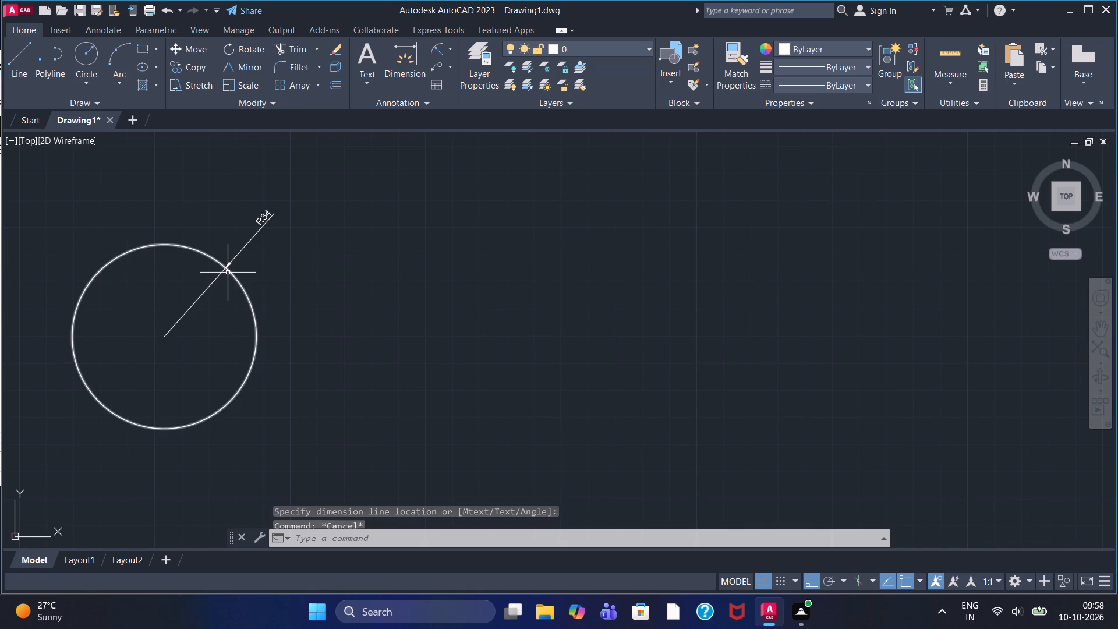
pyautogui.press('Escape')
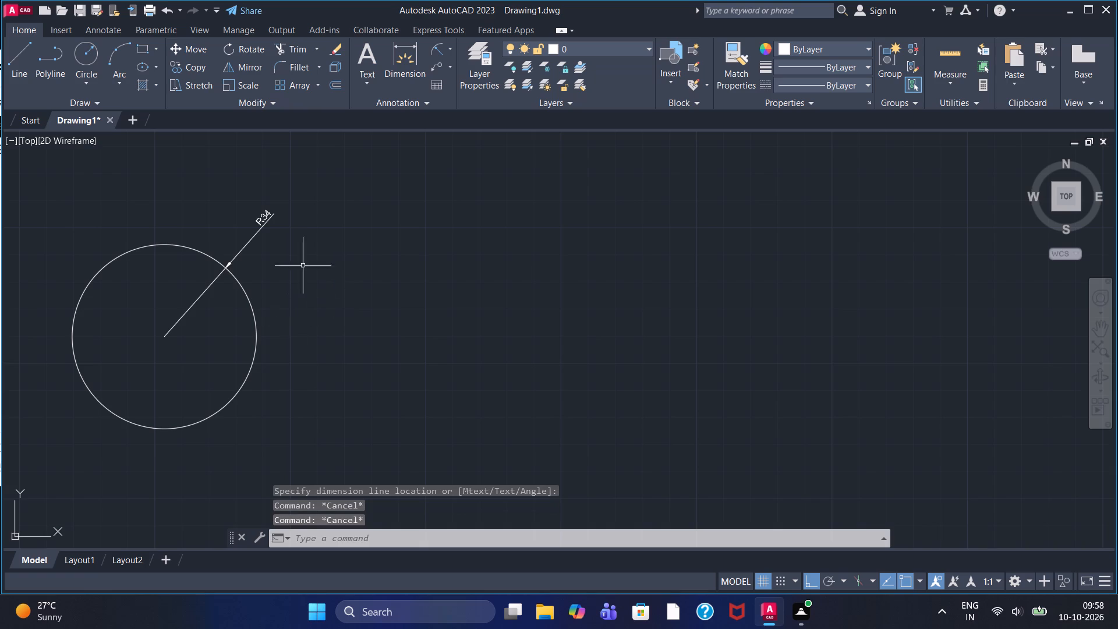
# Enable the Quadrant and Center object snaps in addition to the active ones.
pyautogui.click(20, 56)
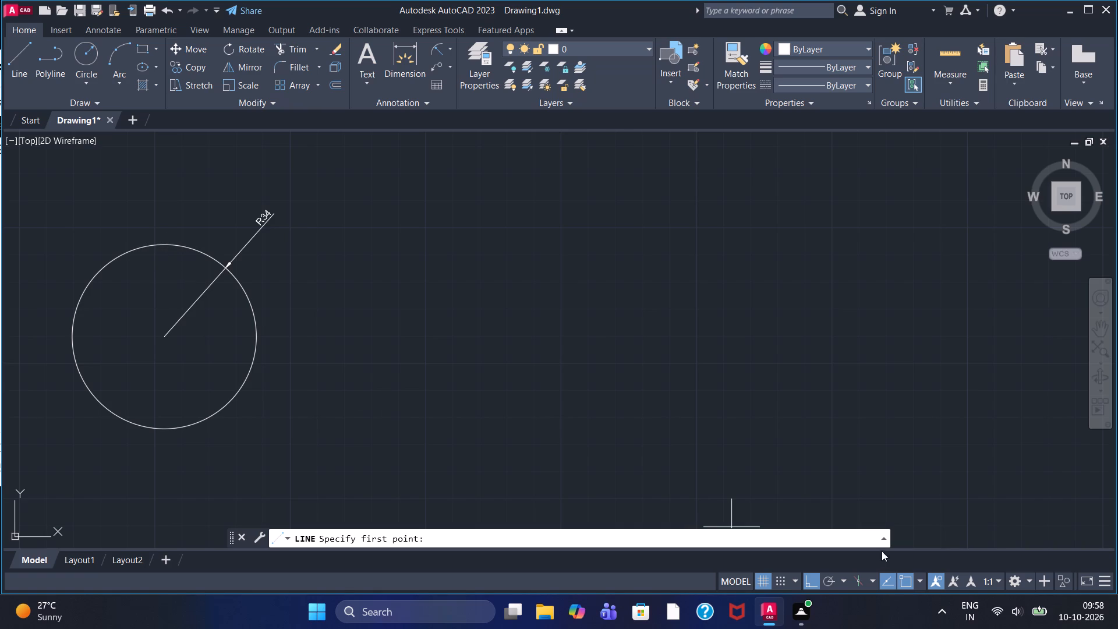
pyautogui.click(918, 579)
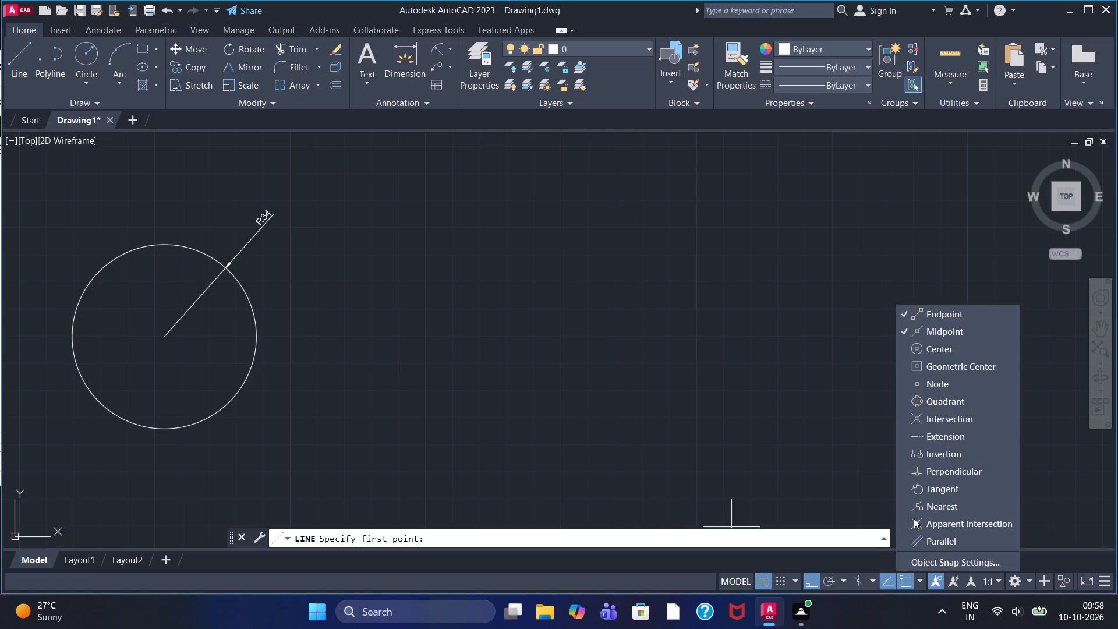
pyautogui.click(912, 398)
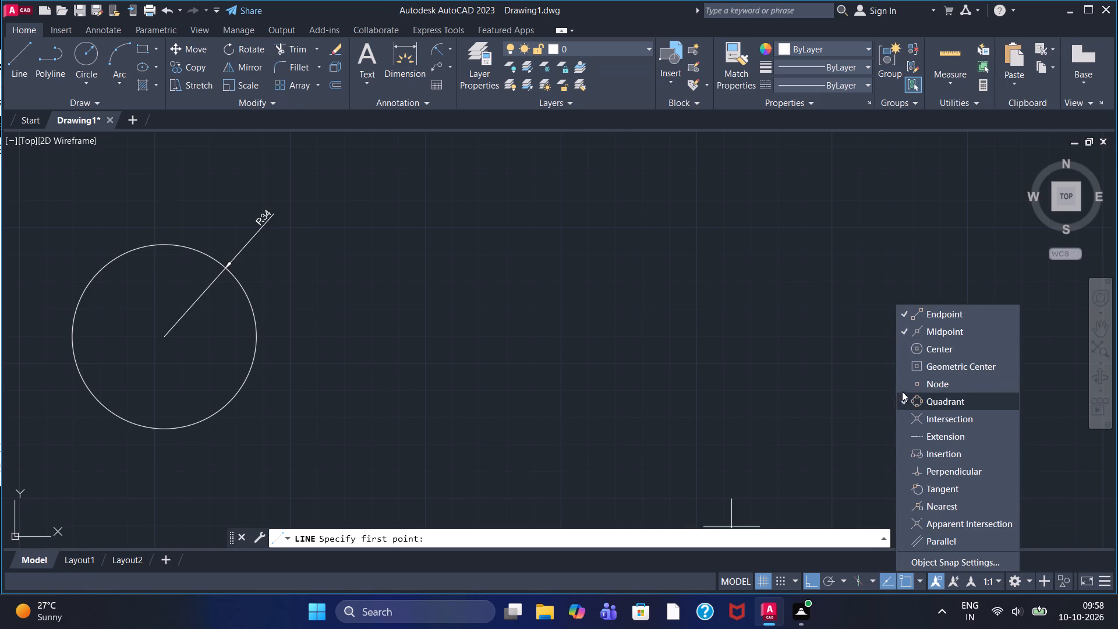
pyautogui.click(922, 348)
pyautogui.press('Escape')
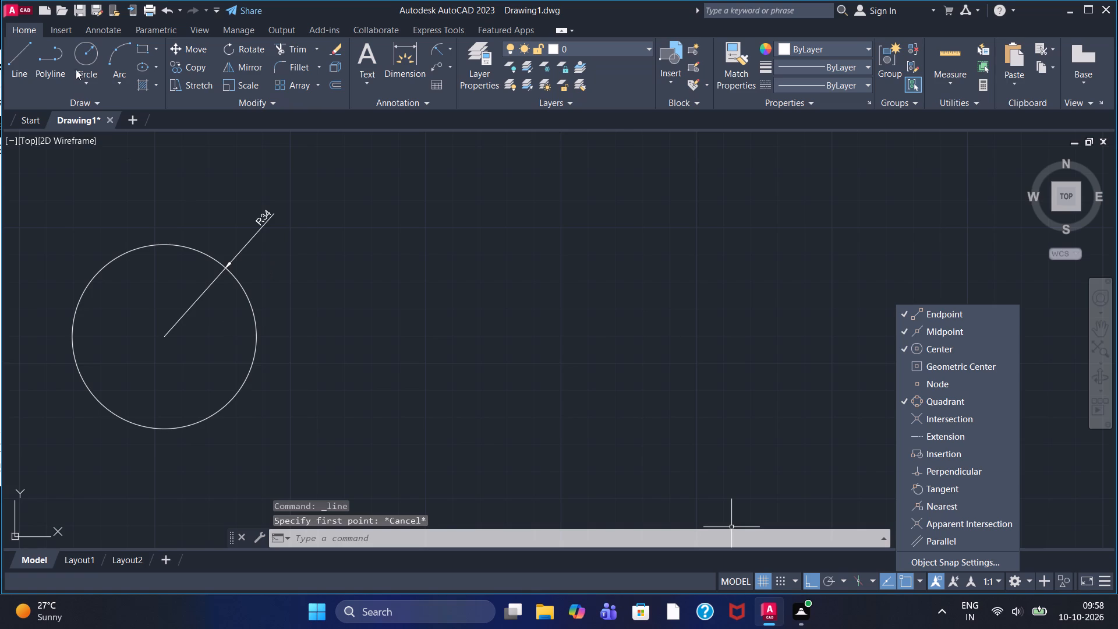
# Draw a horizontal line 108 units long to the right from the circle's top quadrant.
pyautogui.click(20, 53)
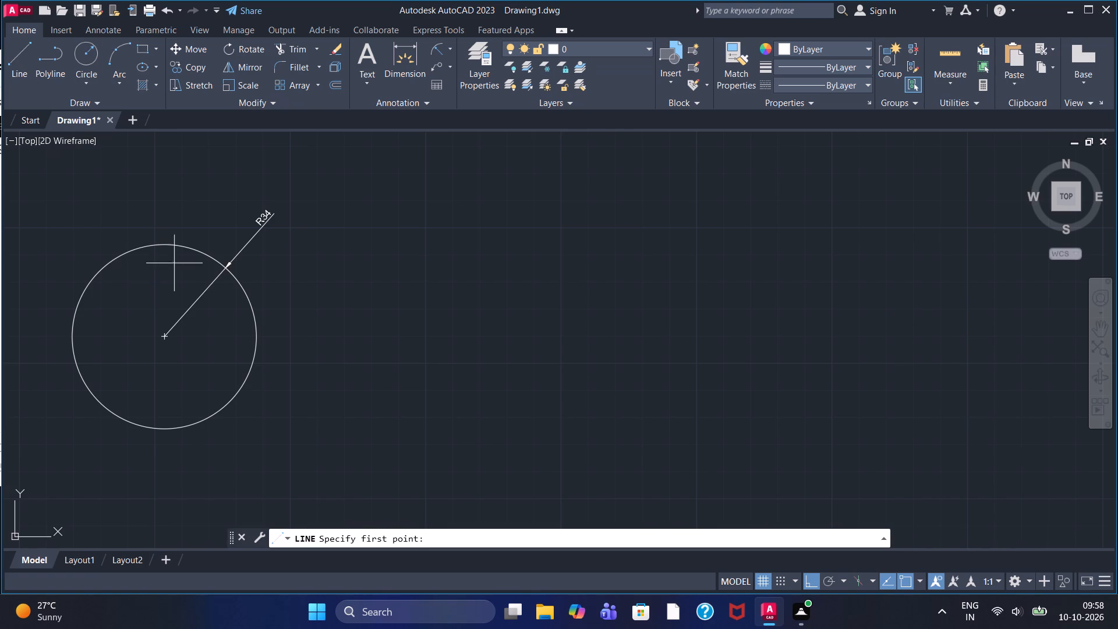
pyautogui.click(166, 243)
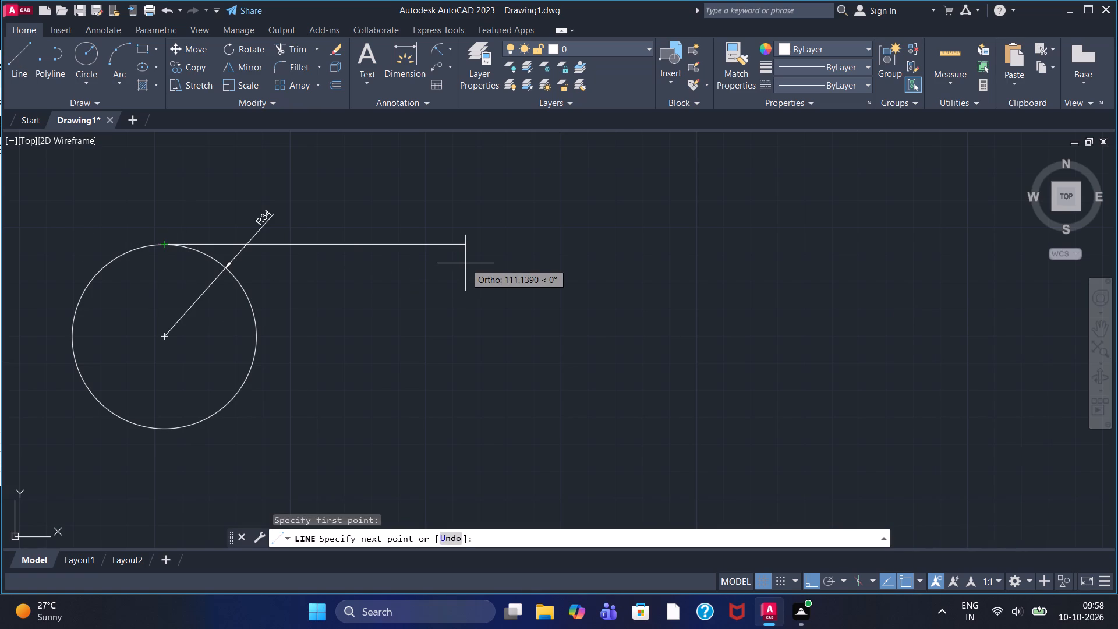
pyautogui.write('108')
pyautogui.press('Return')
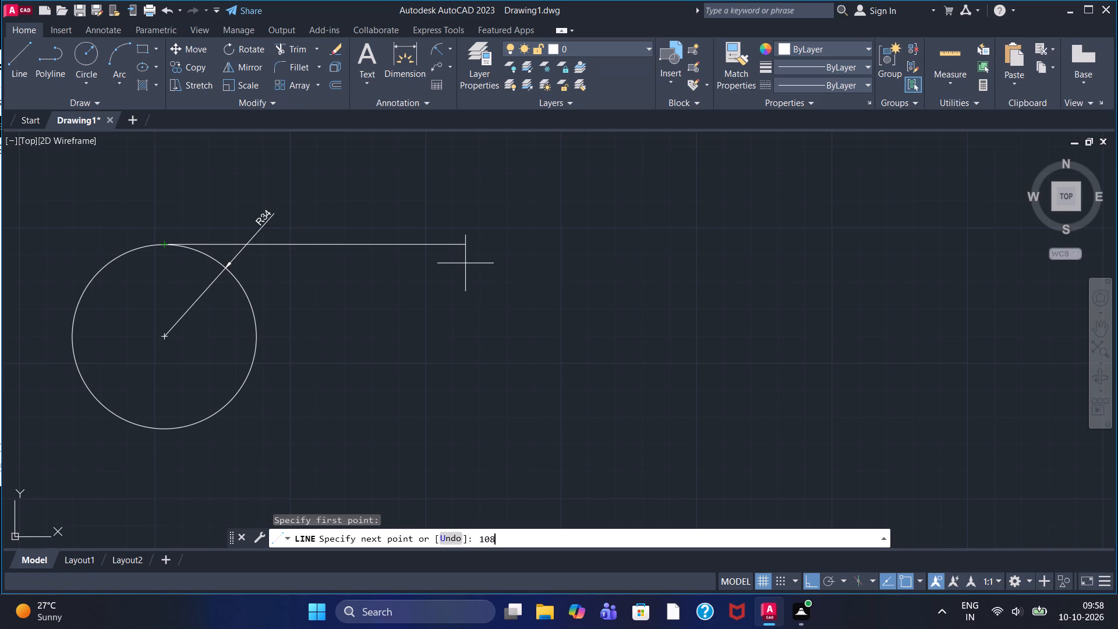
pyautogui.press('Escape')
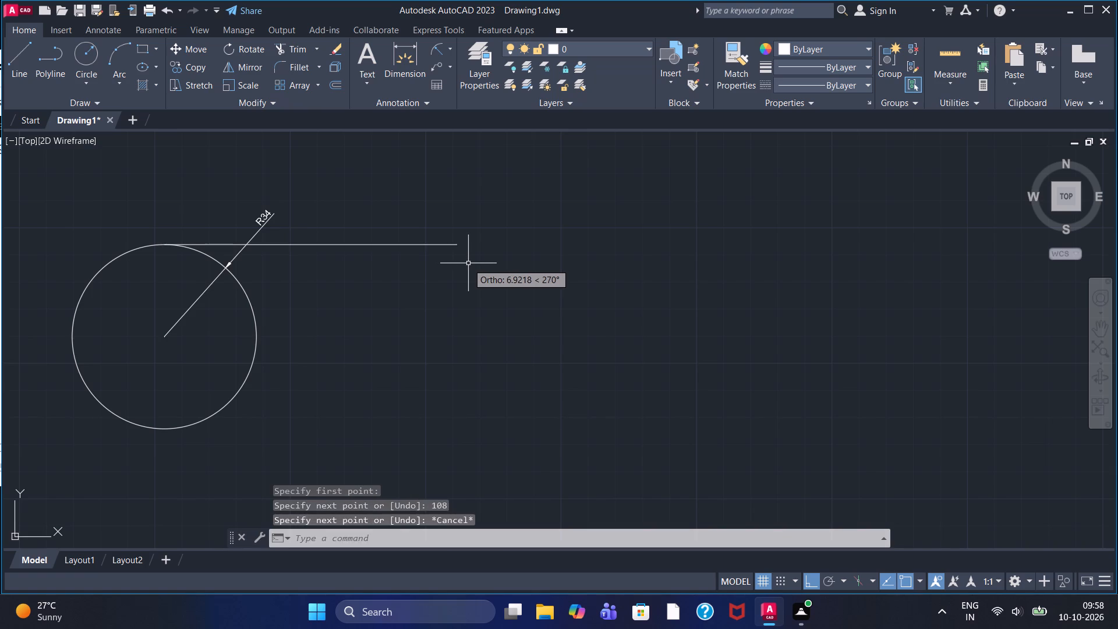
# Add a linear dimension between the ends of the line at the circle's top, placed above the line.
pyautogui.click(451, 47)
pyautogui.click(454, 69)
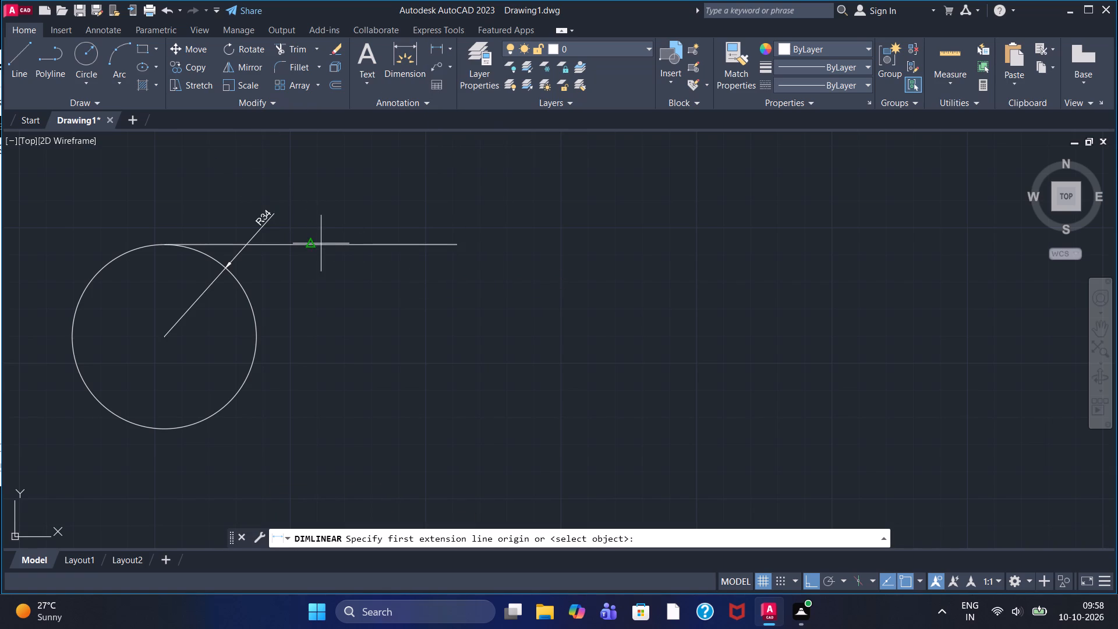
pyautogui.click(165, 245)
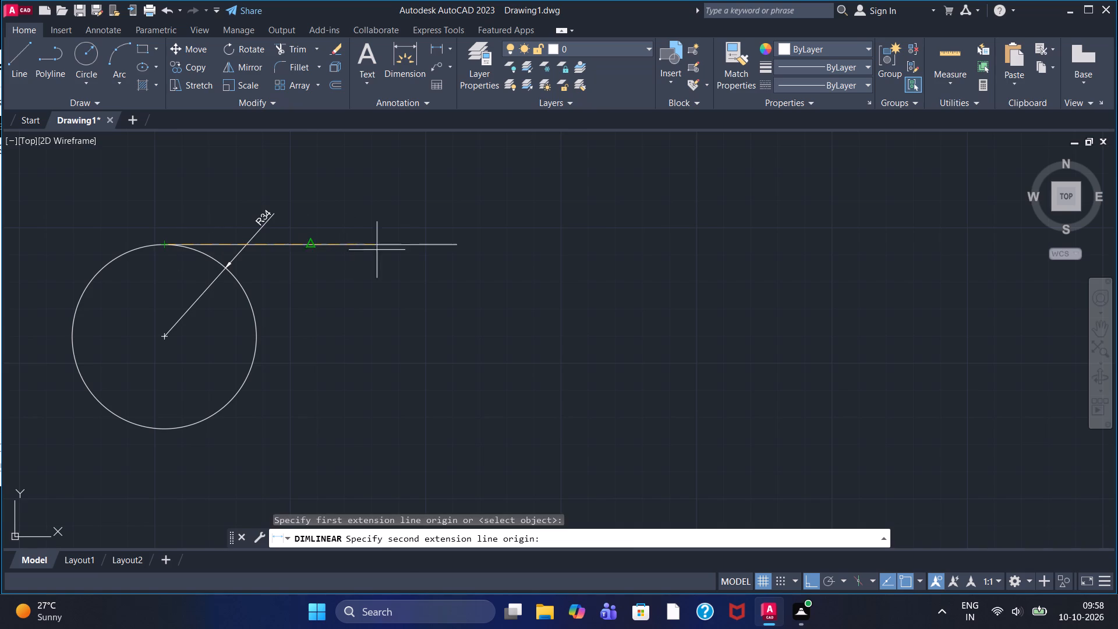
pyautogui.click(453, 243)
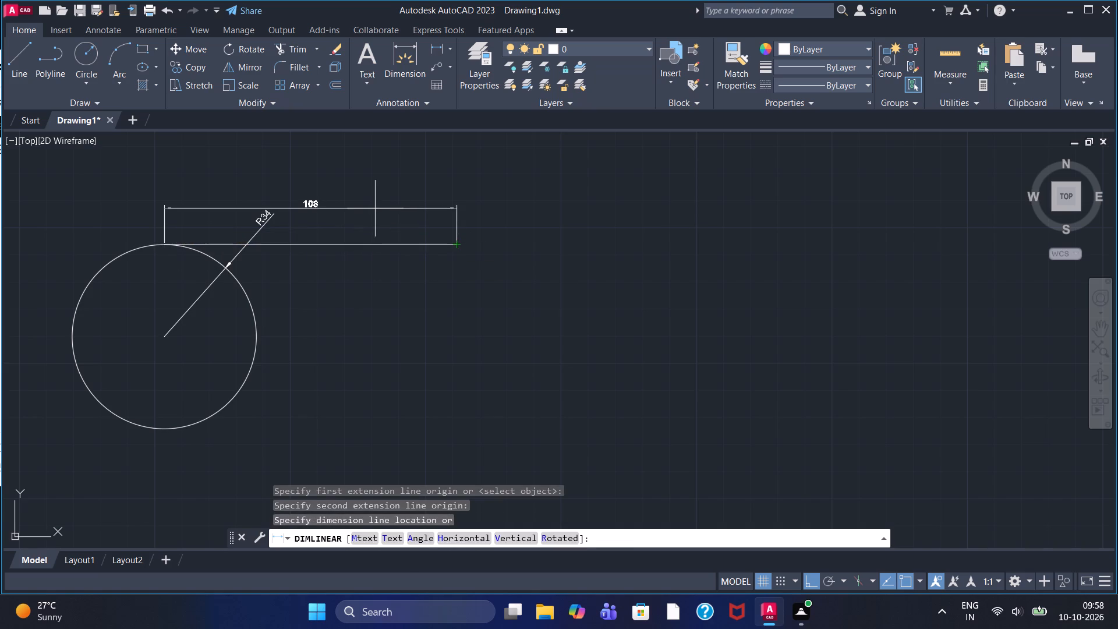
pyautogui.click(321, 176)
pyautogui.press('Escape')
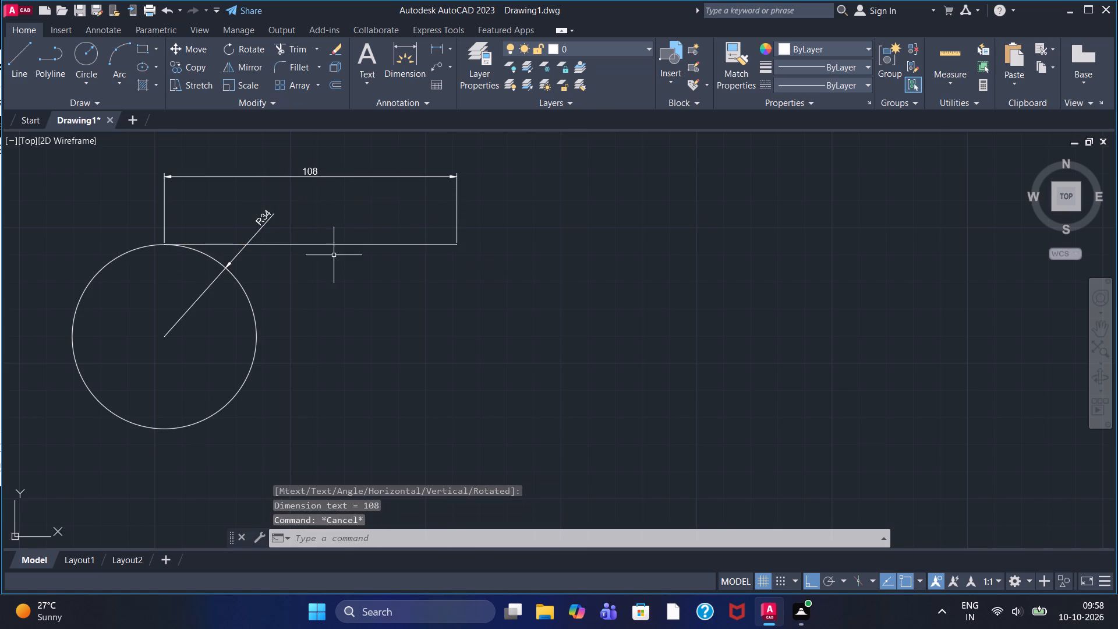
# Draw a horizontal line 108 units long to the right from the circle's center.
pyautogui.click(90, 54)
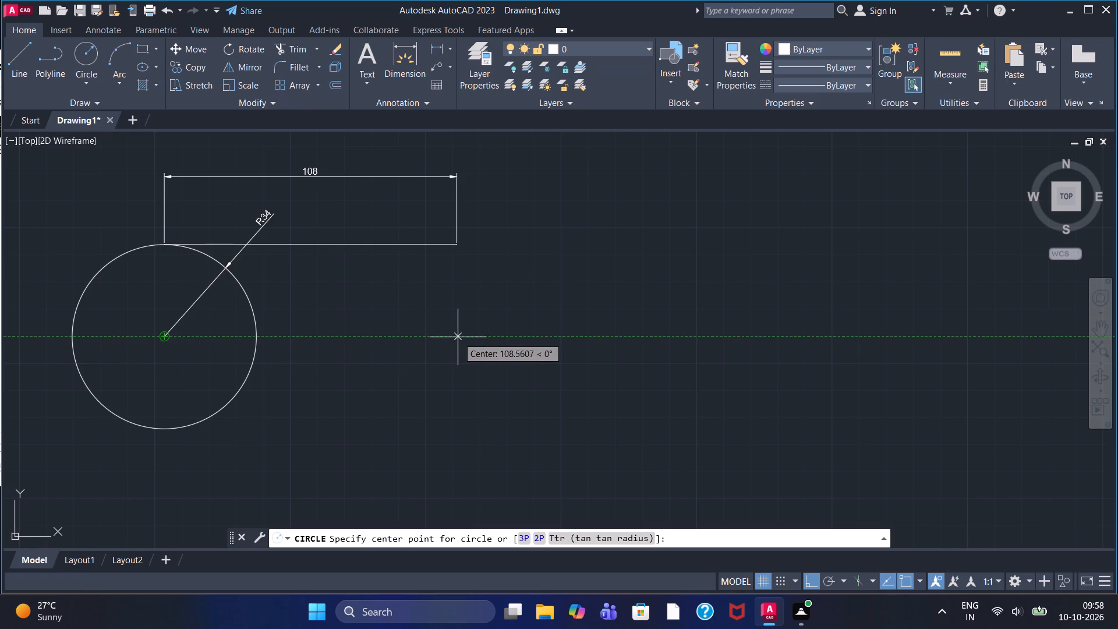
pyautogui.press('Escape')
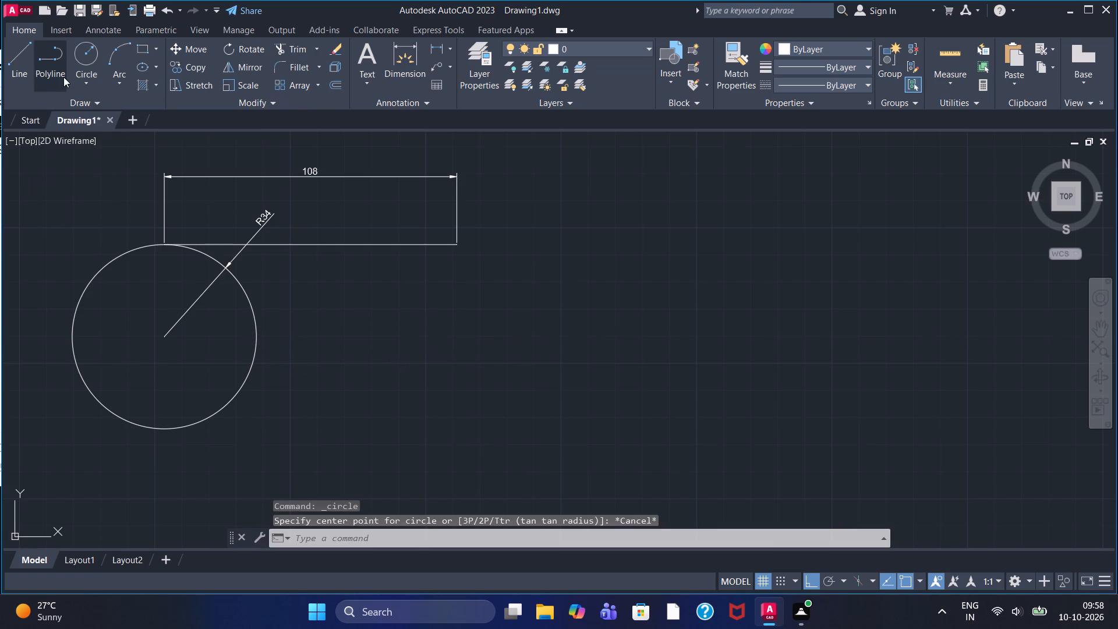
pyautogui.click(17, 72)
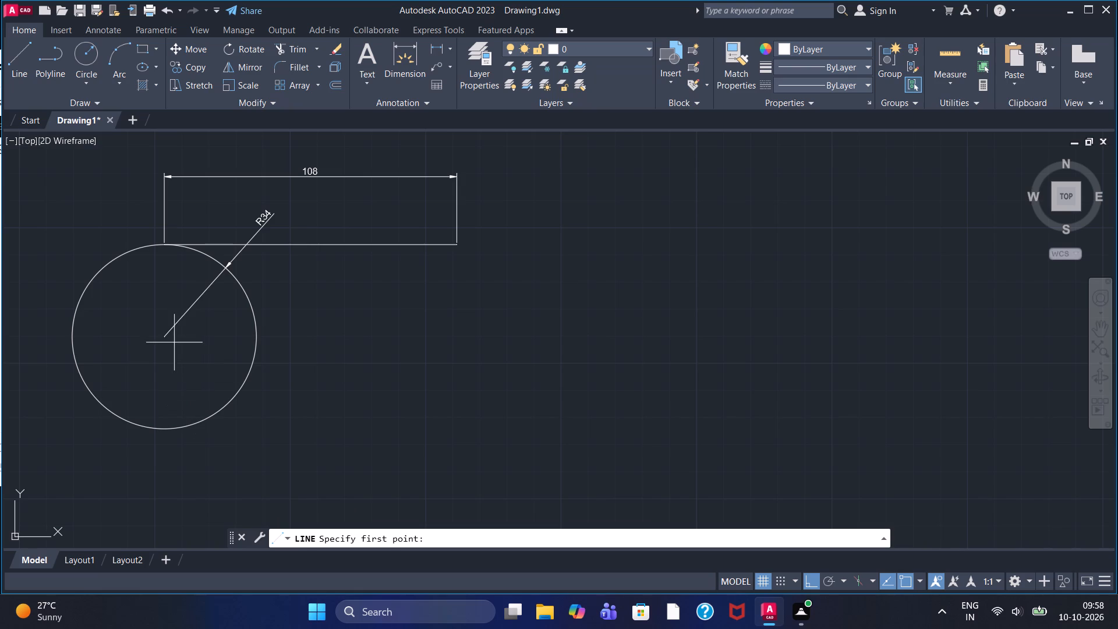
pyautogui.click(165, 338)
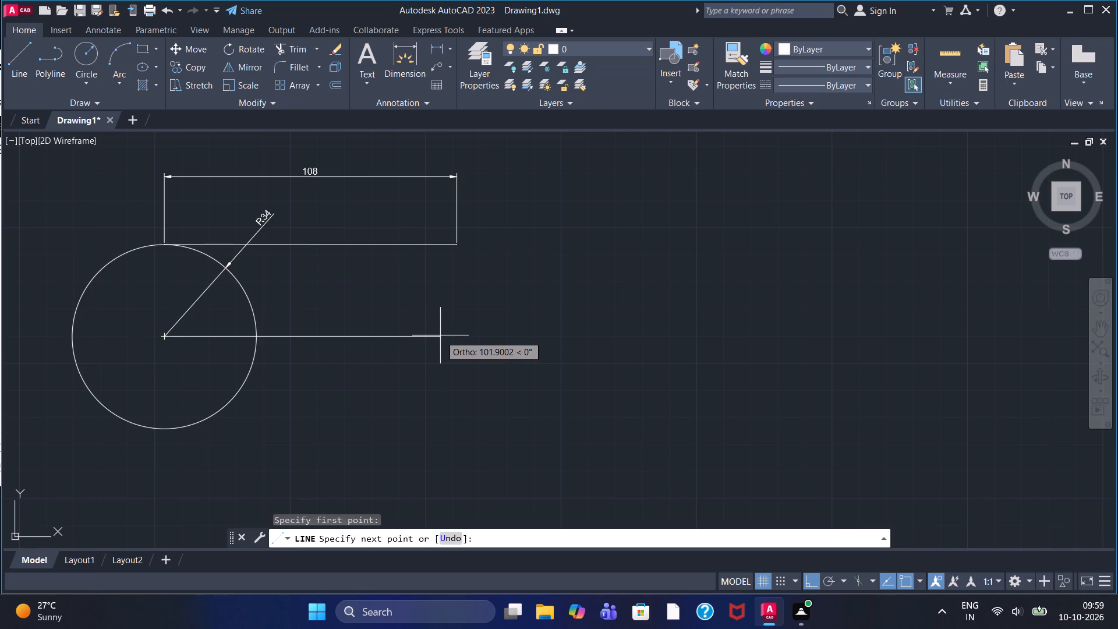
pyautogui.write('108')
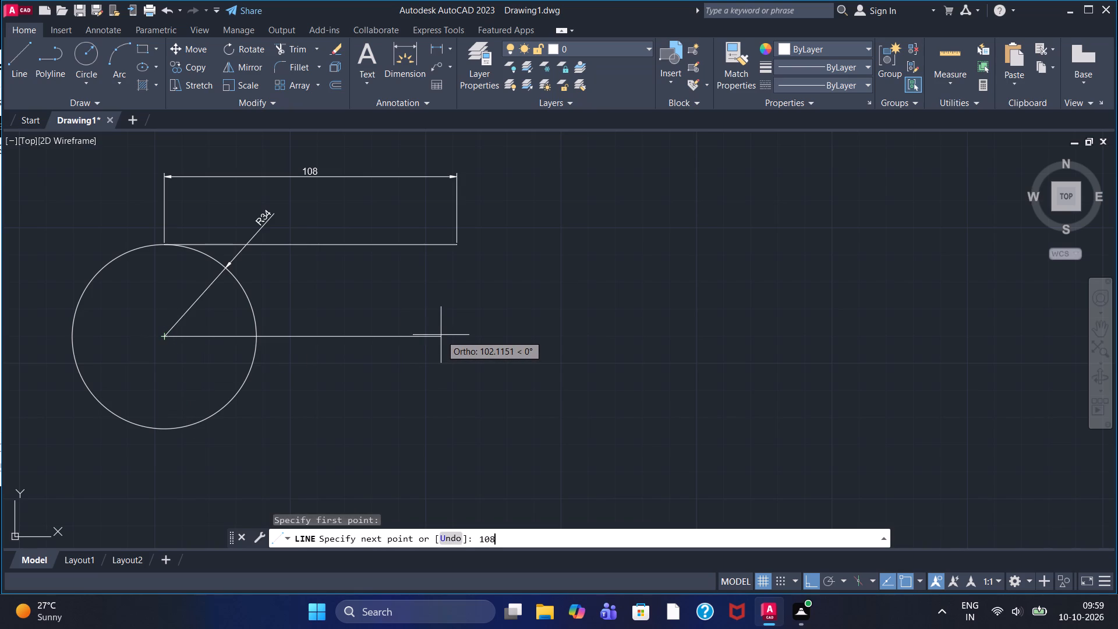
pyautogui.press('Return')
pyautogui.press('Escape')
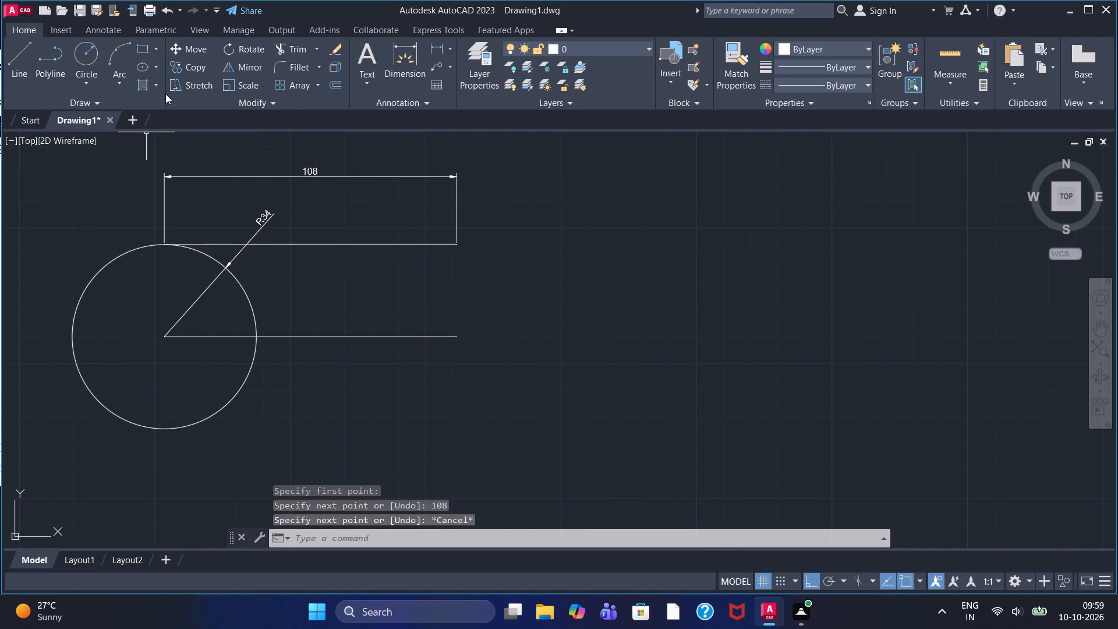
# Draw a circle of radius 34 centered on the free end of the middle horizontal line.
pyautogui.click(77, 56)
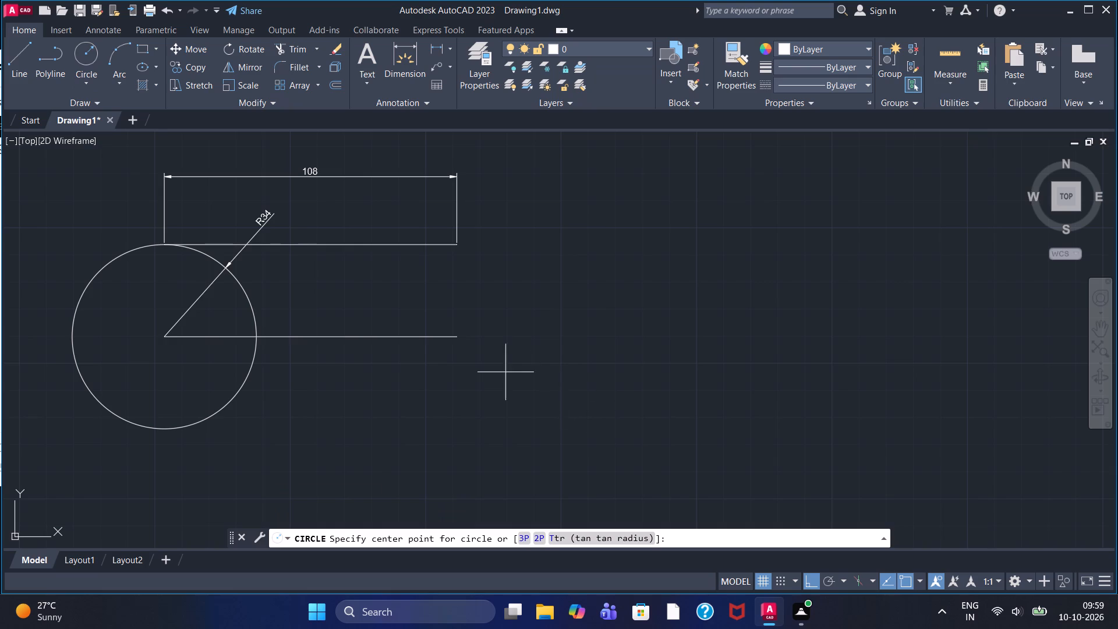
pyautogui.click(459, 335)
pyautogui.write('34')
pyautogui.press('Return')
pyautogui.press('Escape')
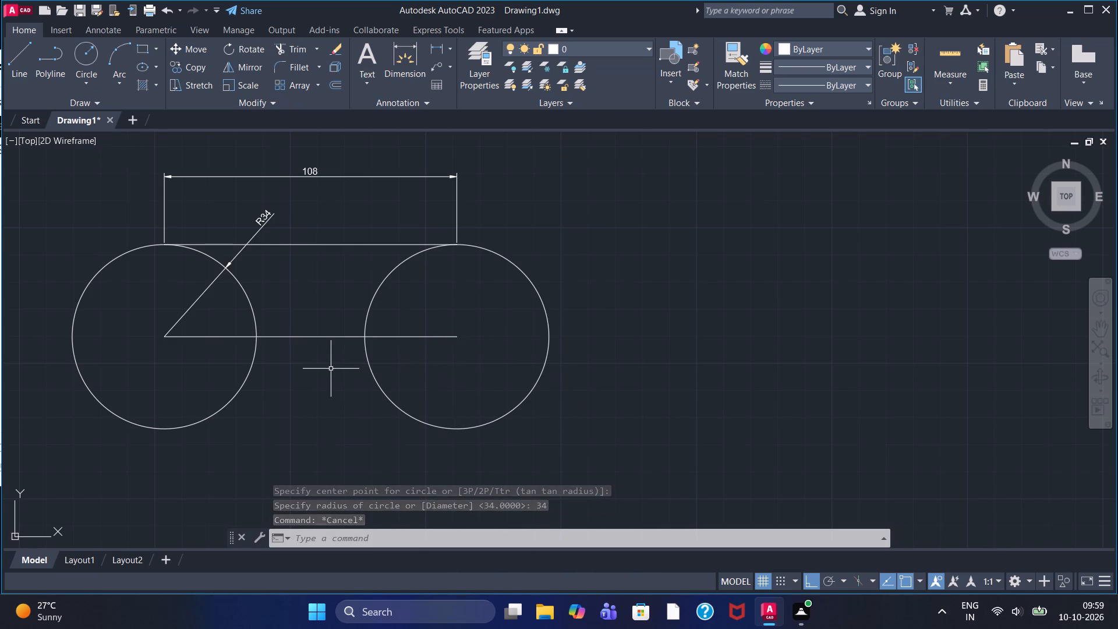
# Draw a horizontal line joining the bottom quadrants of the two radius 34 circles.
pyautogui.scroll(1, 331, 369)
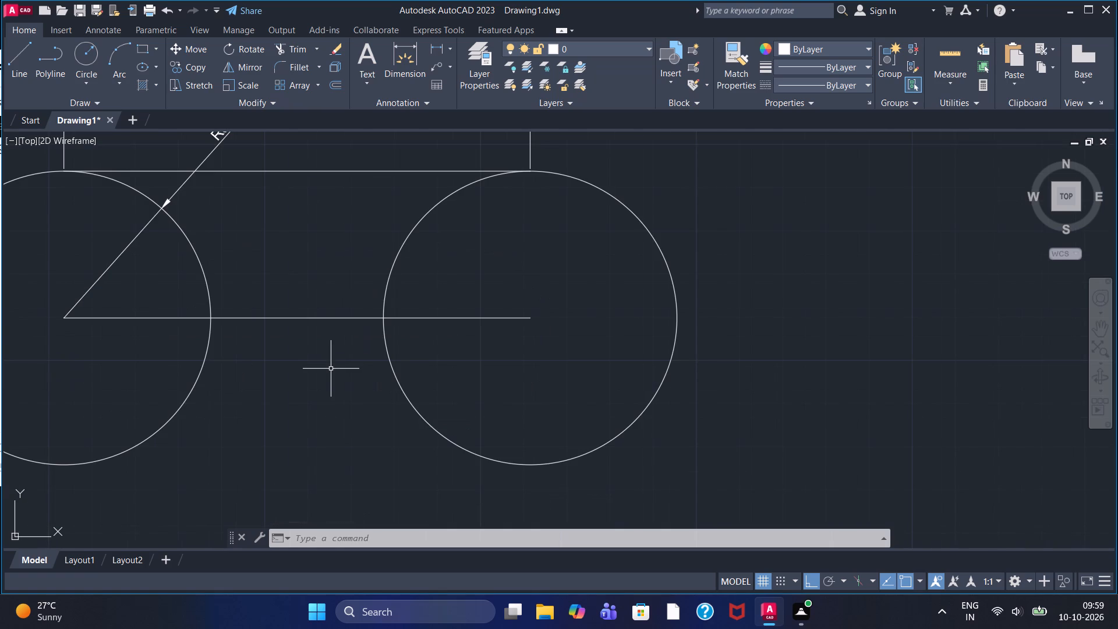
pyautogui.scroll(2, 336, 390)
pyautogui.scroll(-3, 348, 374)
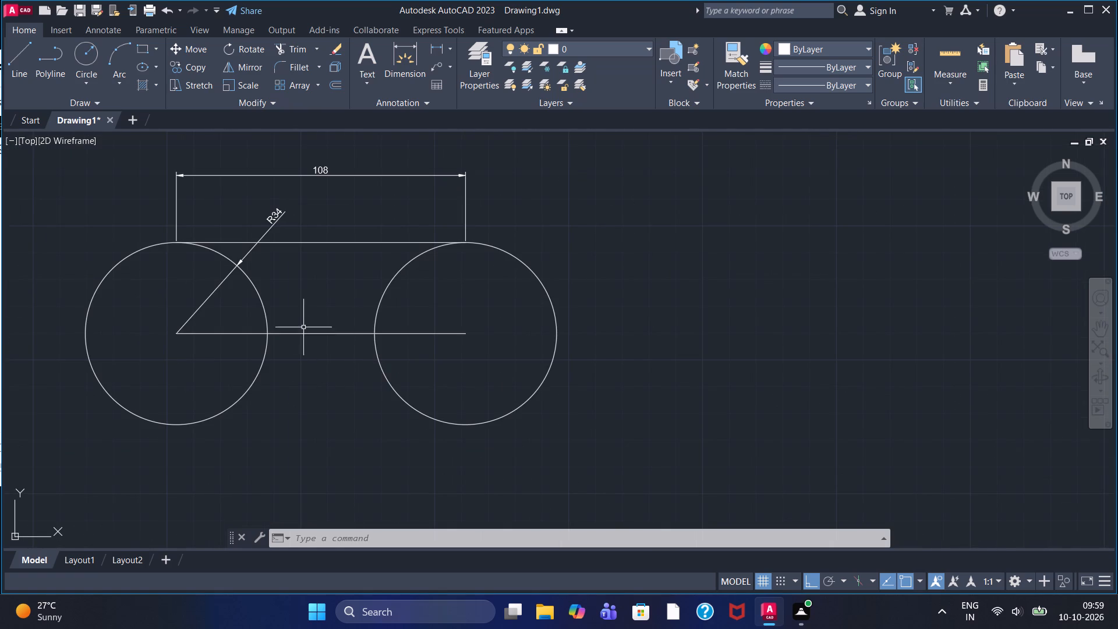
pyautogui.moveTo(314, 298); pyautogui.dragTo(352, 311, button='middle')
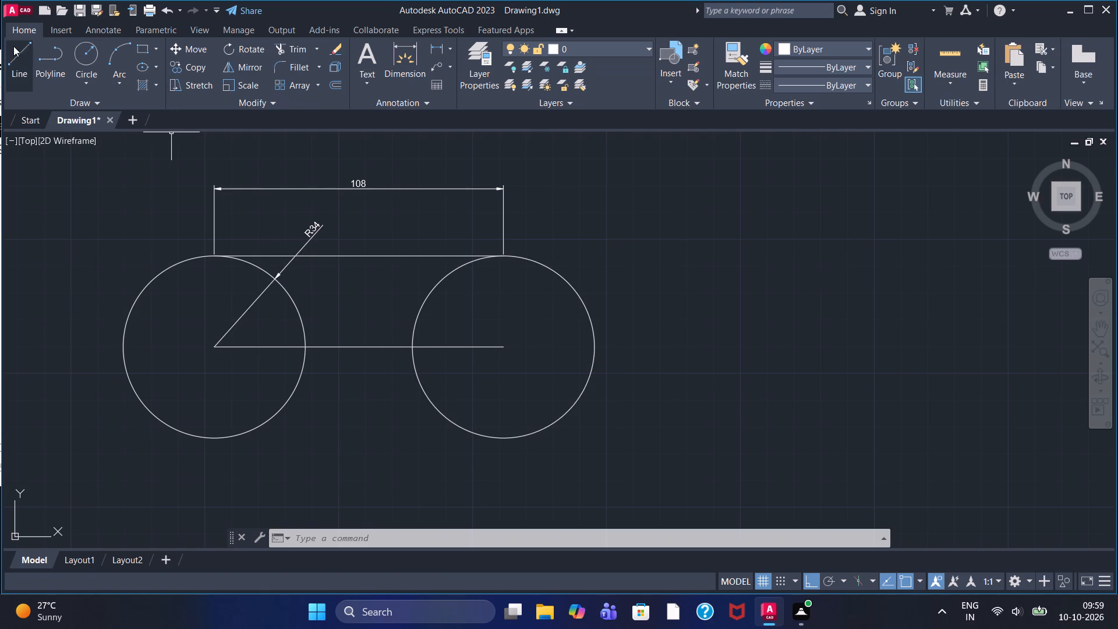
pyautogui.click(23, 58)
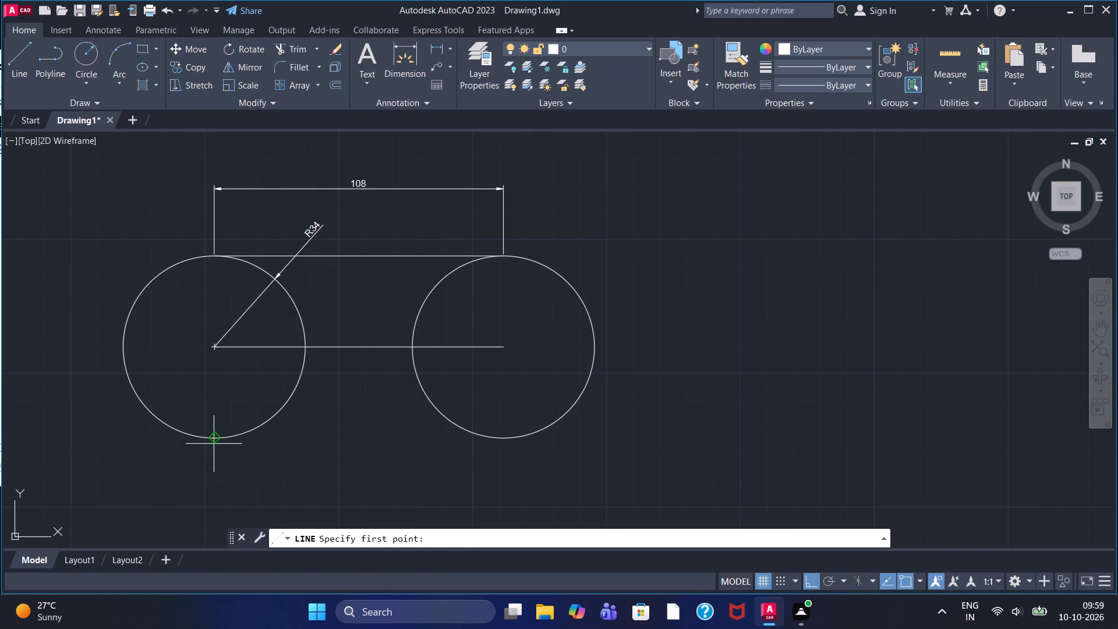
pyautogui.click(214, 440)
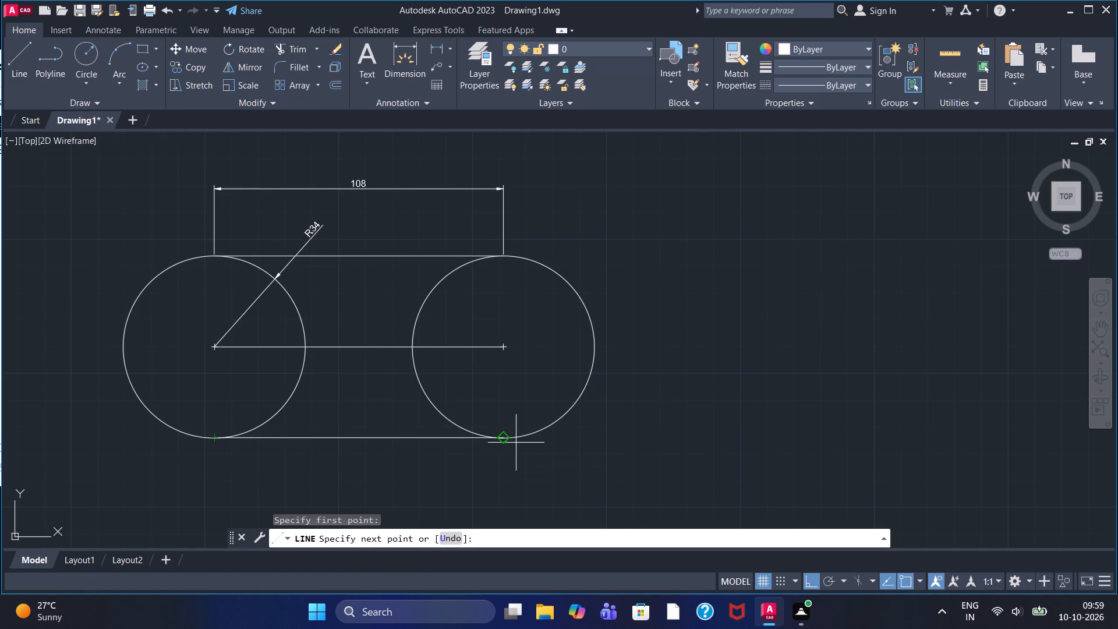
pyautogui.click(507, 438)
pyautogui.rightClick(381, 383)
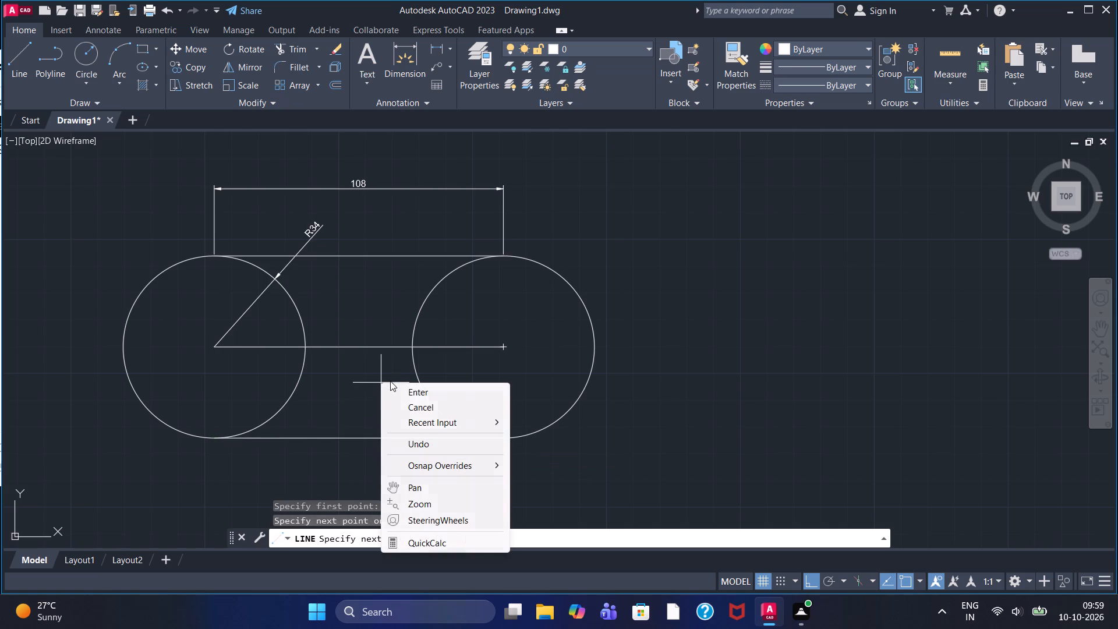
pyautogui.click(399, 387)
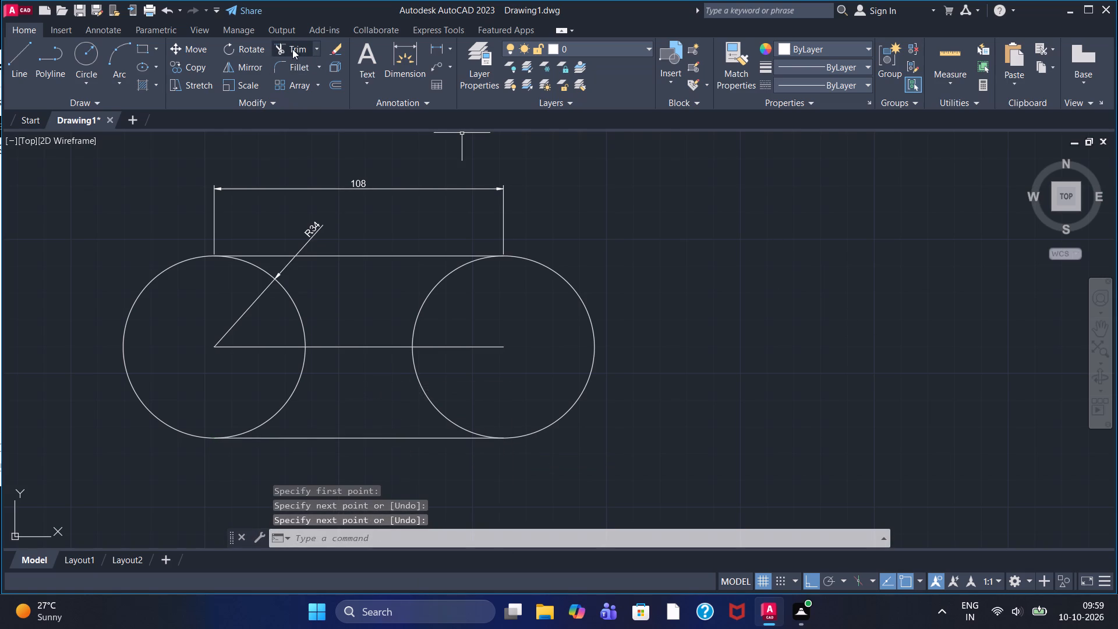
# Trim away the inner halves of both radius 34 circles to leave a closed slot-shaped outline.
pyautogui.click(291, 49)
pyautogui.click(292, 299)
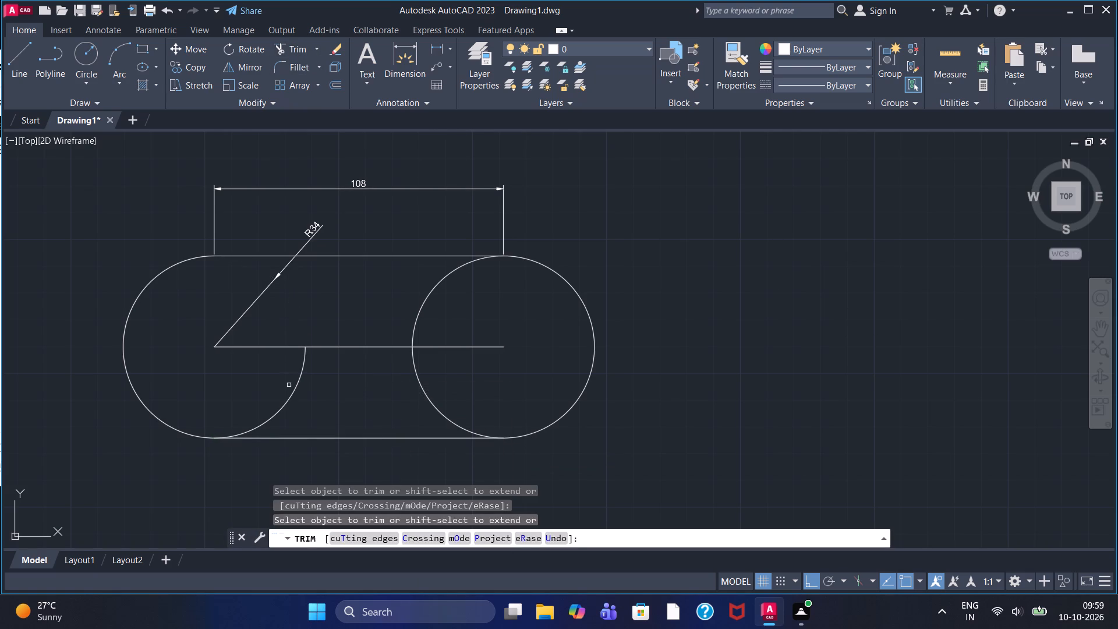
pyautogui.click(293, 392)
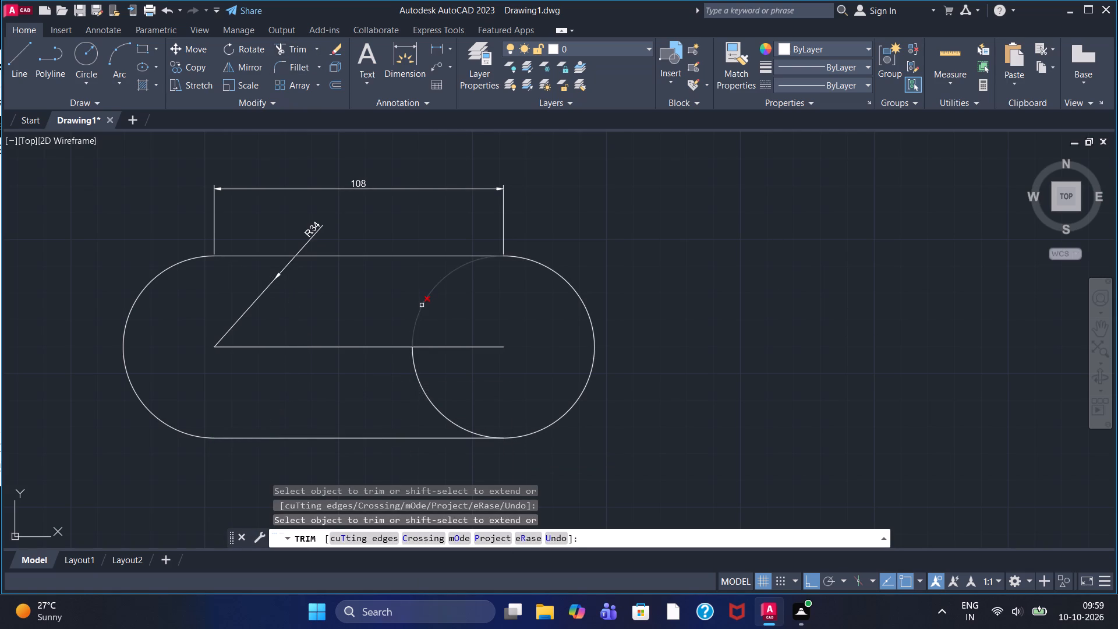
pyautogui.click(422, 305)
pyautogui.click(426, 393)
pyautogui.press('Escape')
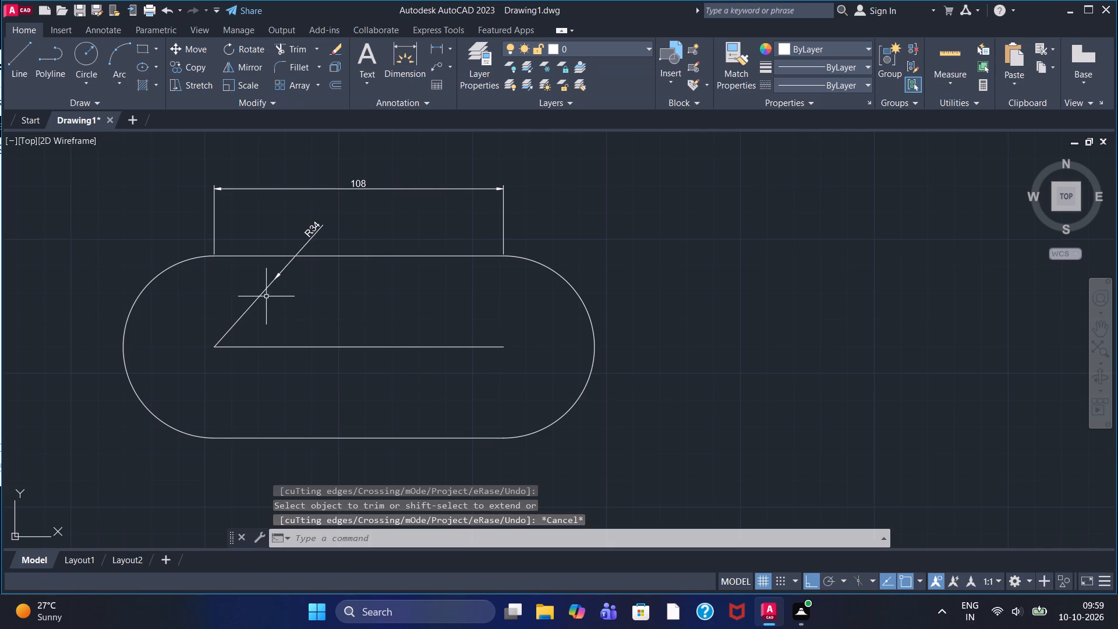
# Delete the R34 radius dimension.
pyautogui.click(267, 287)
pyautogui.press('Delete')
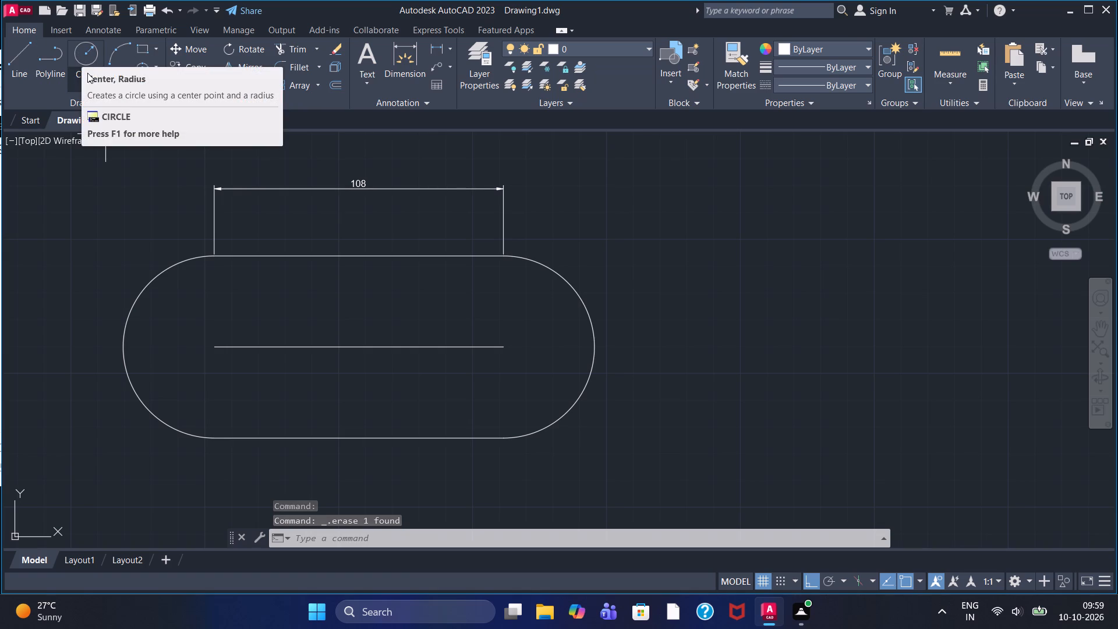
# Draw two circles of radius 15, one centered on each end of the middle horizontal line.
pyautogui.click(92, 58)
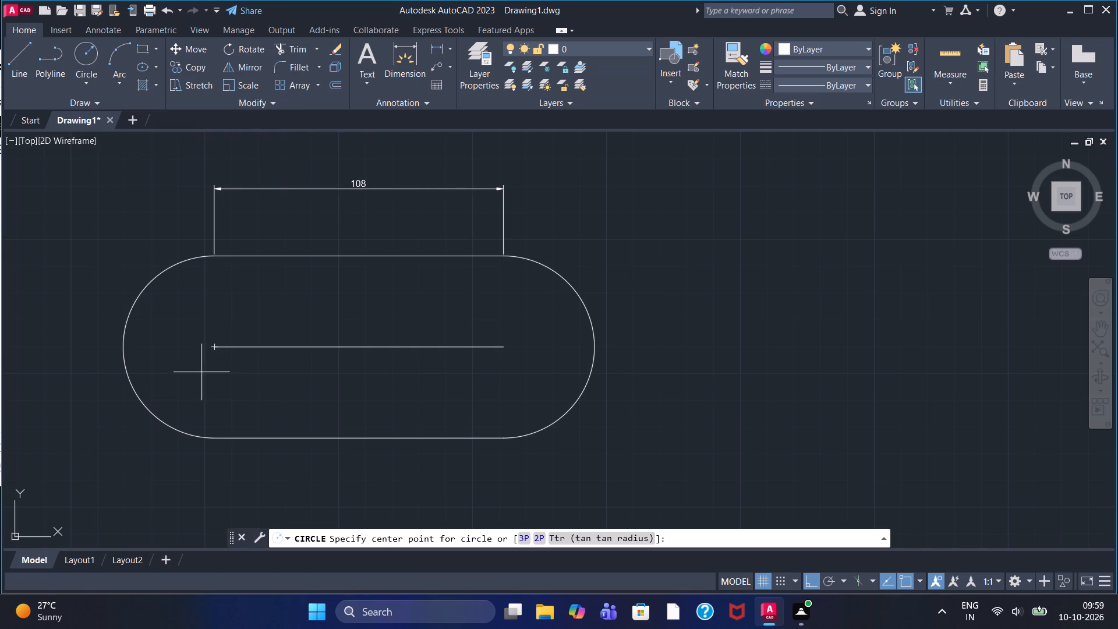
pyautogui.click(210, 348)
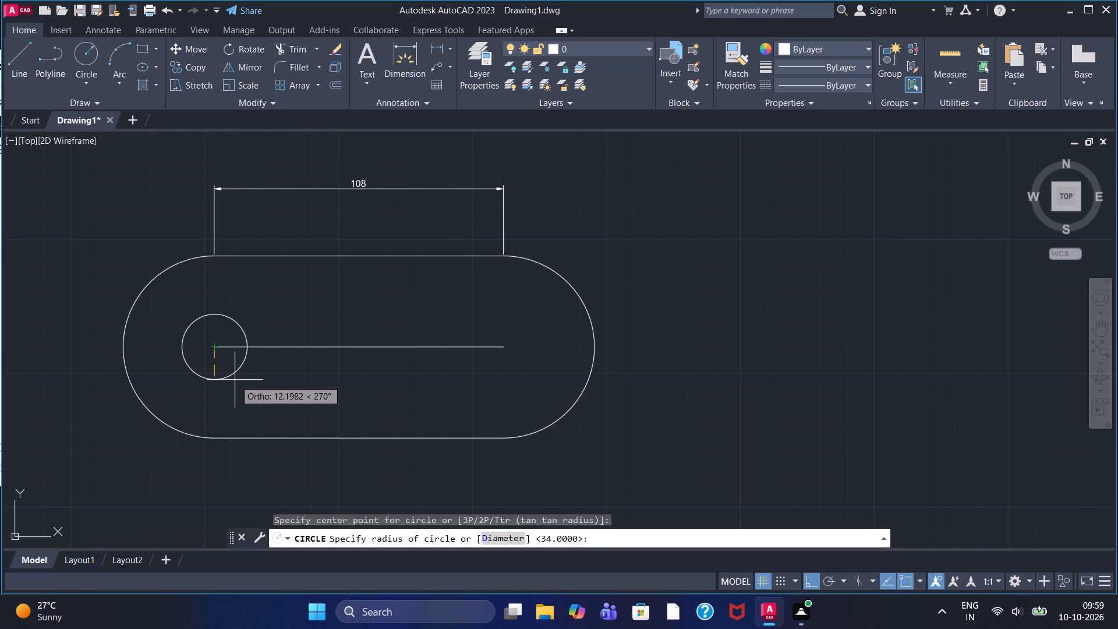
pyautogui.write('15')
pyautogui.press('Return')
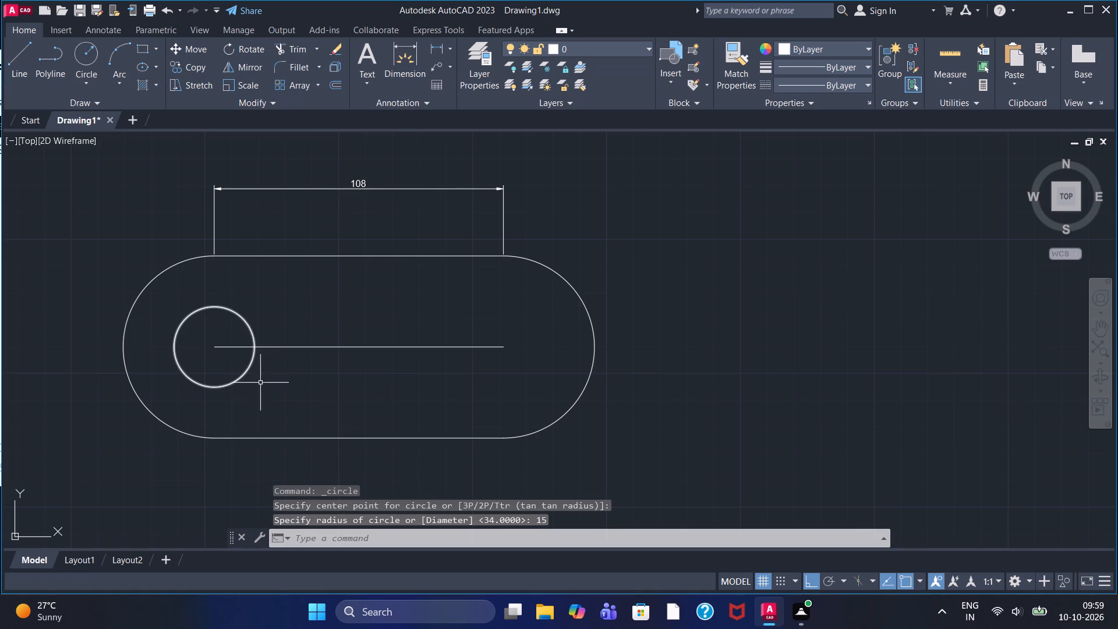
pyautogui.click(82, 55)
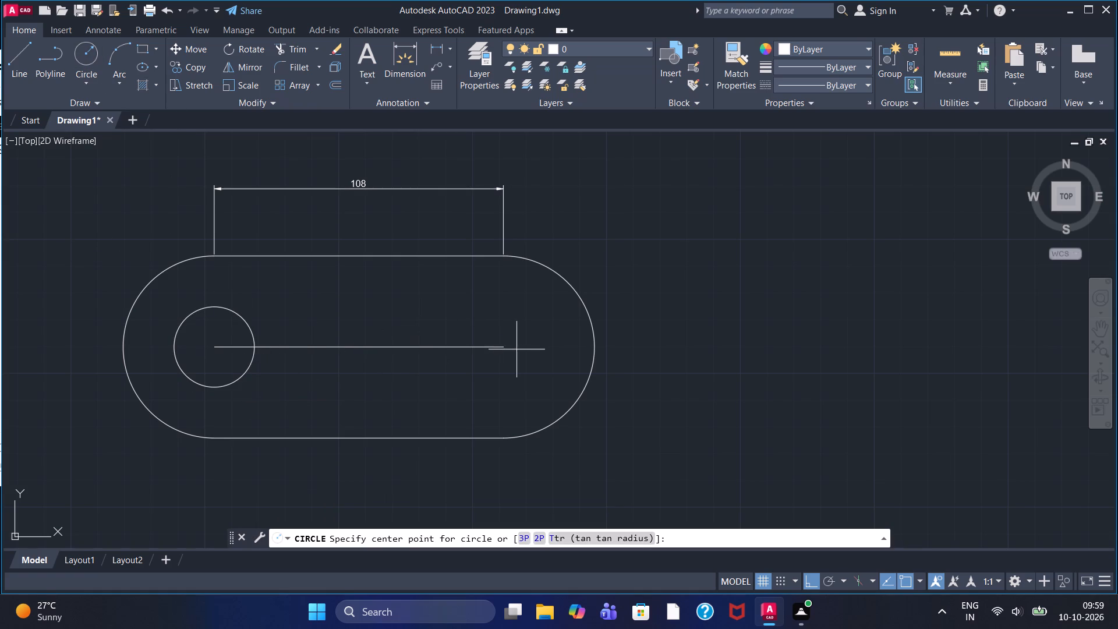
pyautogui.click(503, 347)
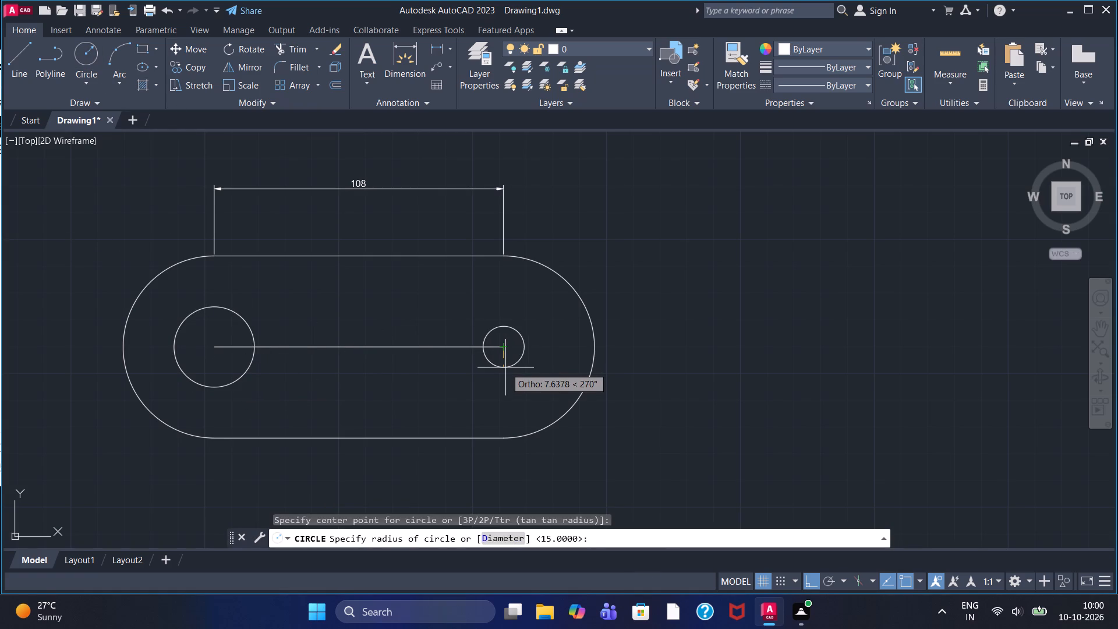
pyautogui.press('1')
pyautogui.press('5')
pyautogui.press('Return')
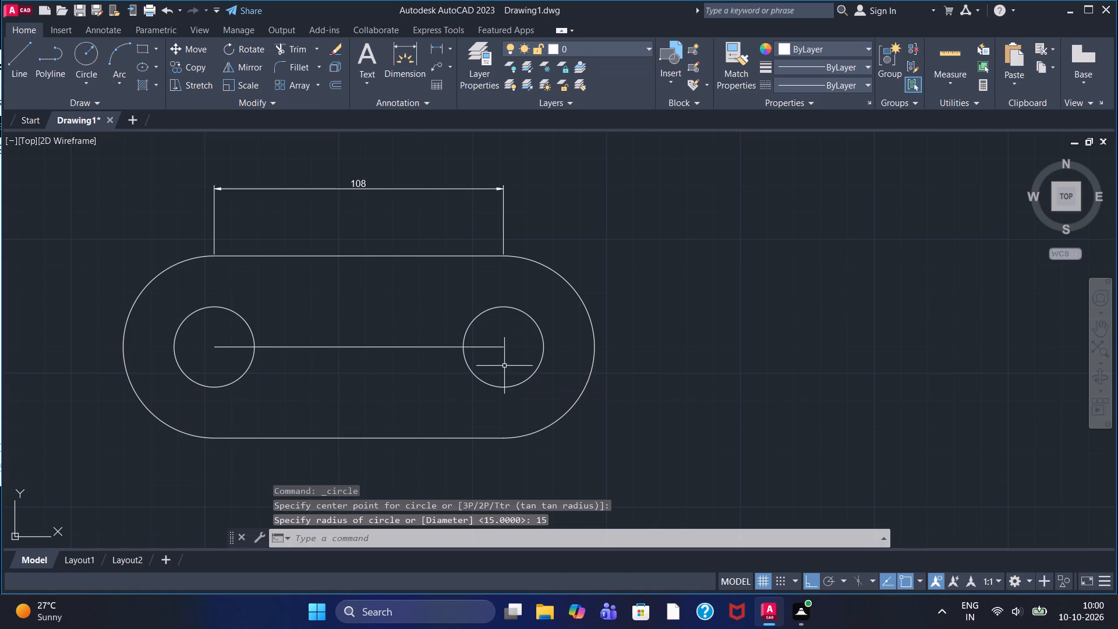
pyautogui.press('Escape')
# Connect the two radius 15 circles with horizontal lines between their top quadrants and between their bottom quadrants.
pyautogui.click(17, 69)
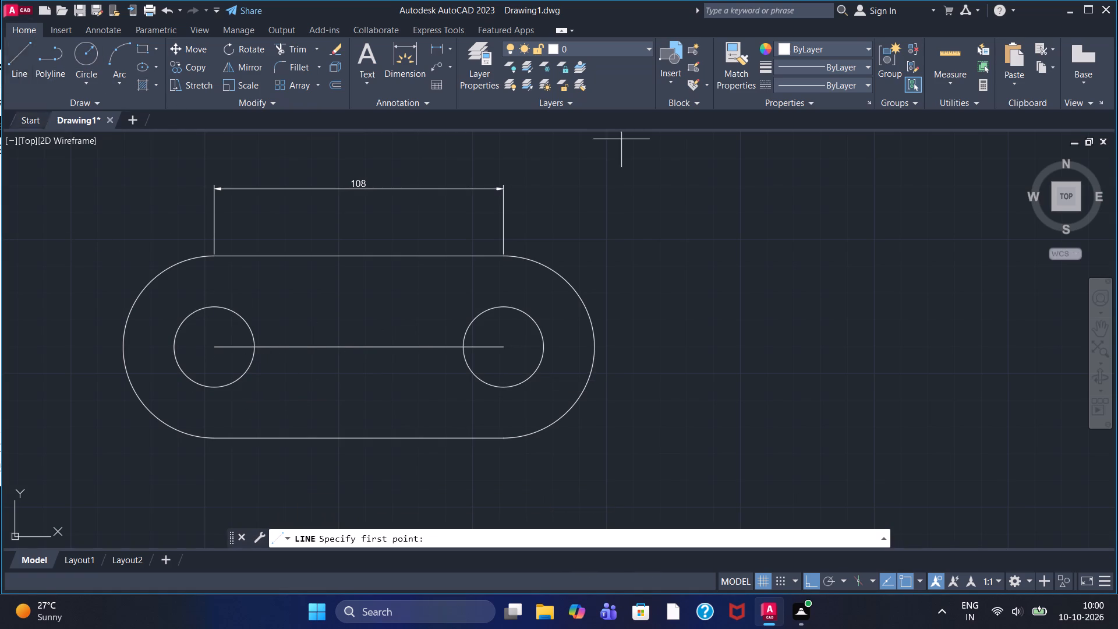
pyautogui.click(213, 305)
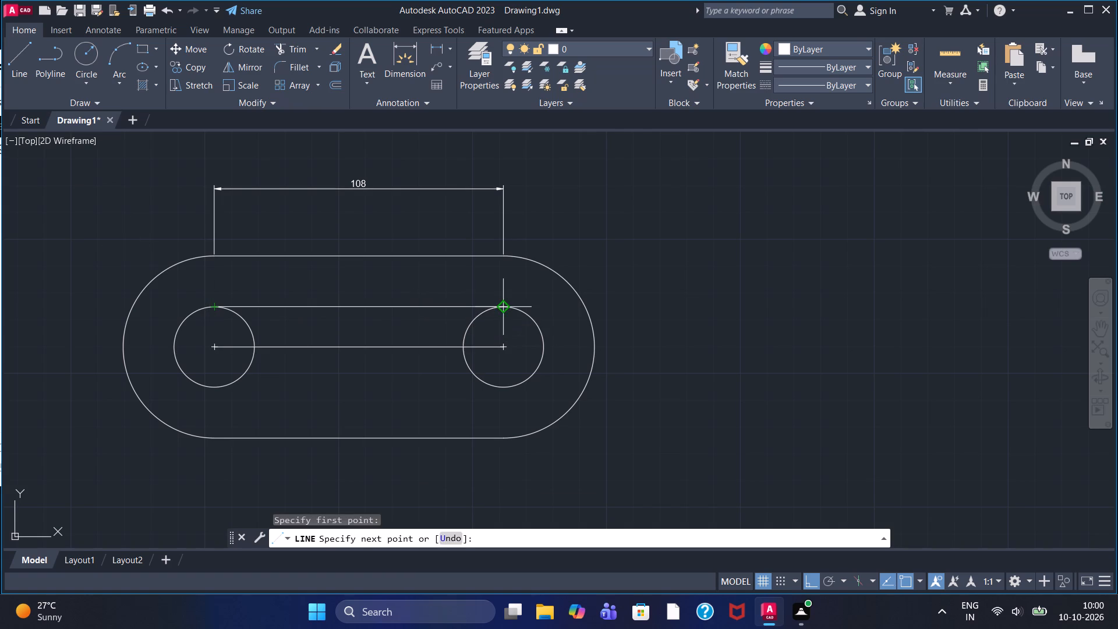
pyautogui.click(503, 309)
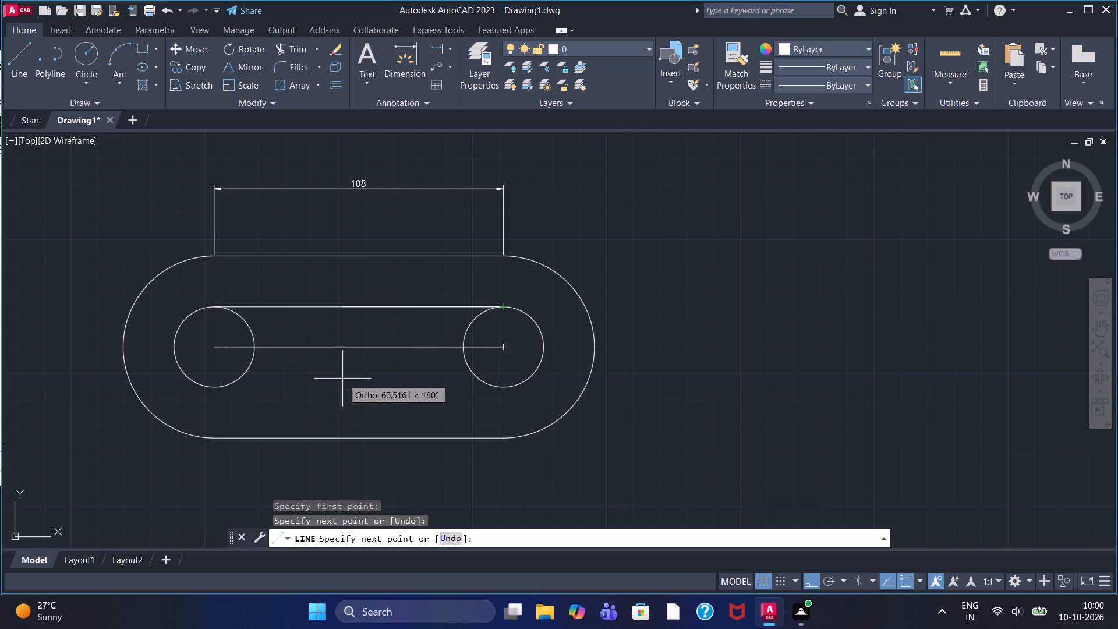
pyautogui.rightClick(389, 286)
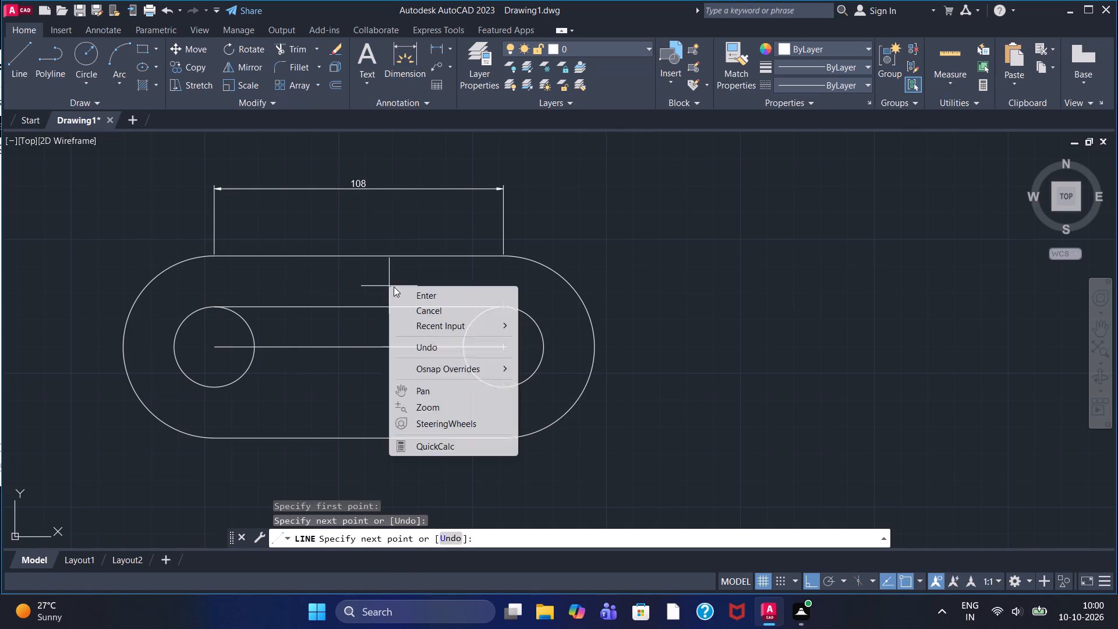
pyautogui.click(406, 290)
pyautogui.rightClick(618, 270)
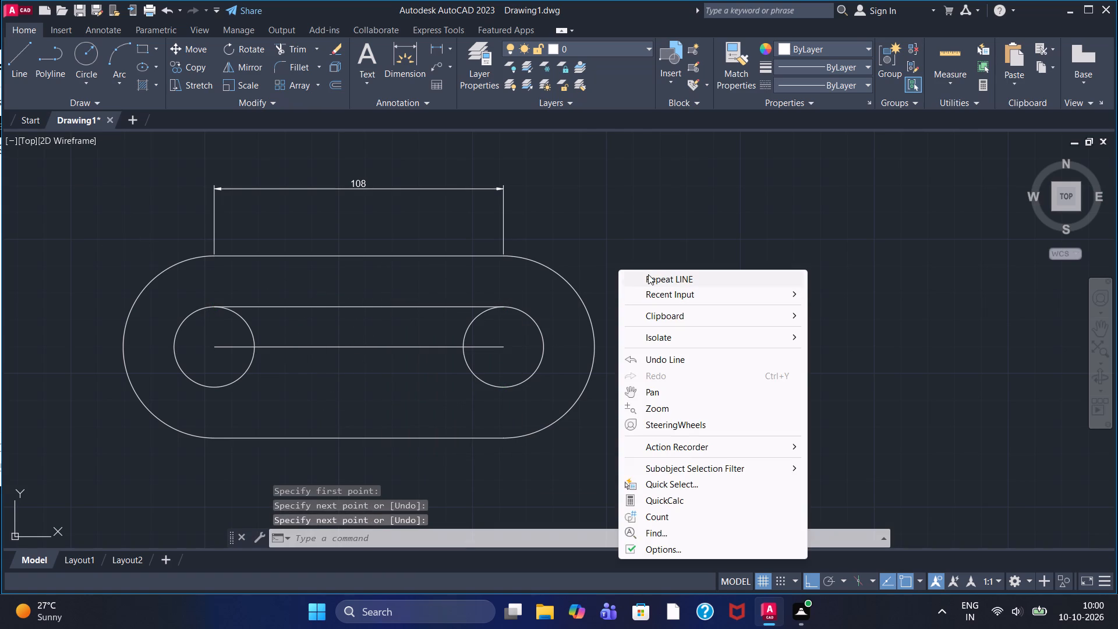
pyautogui.click(648, 274)
pyautogui.click(503, 387)
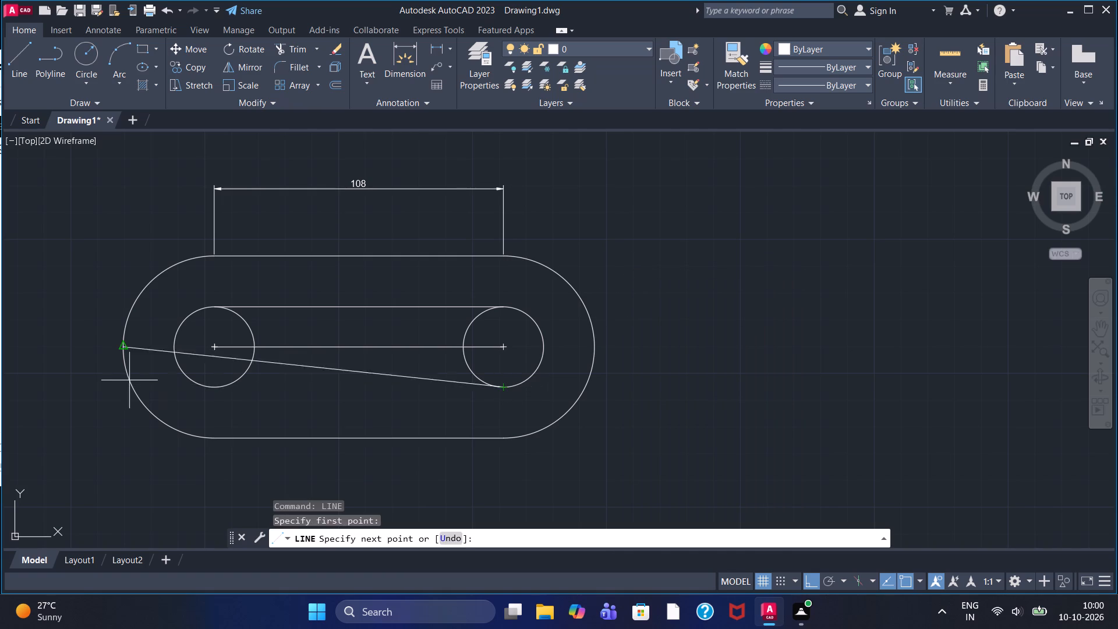
pyautogui.click(214, 389)
pyautogui.rightClick(79, 199)
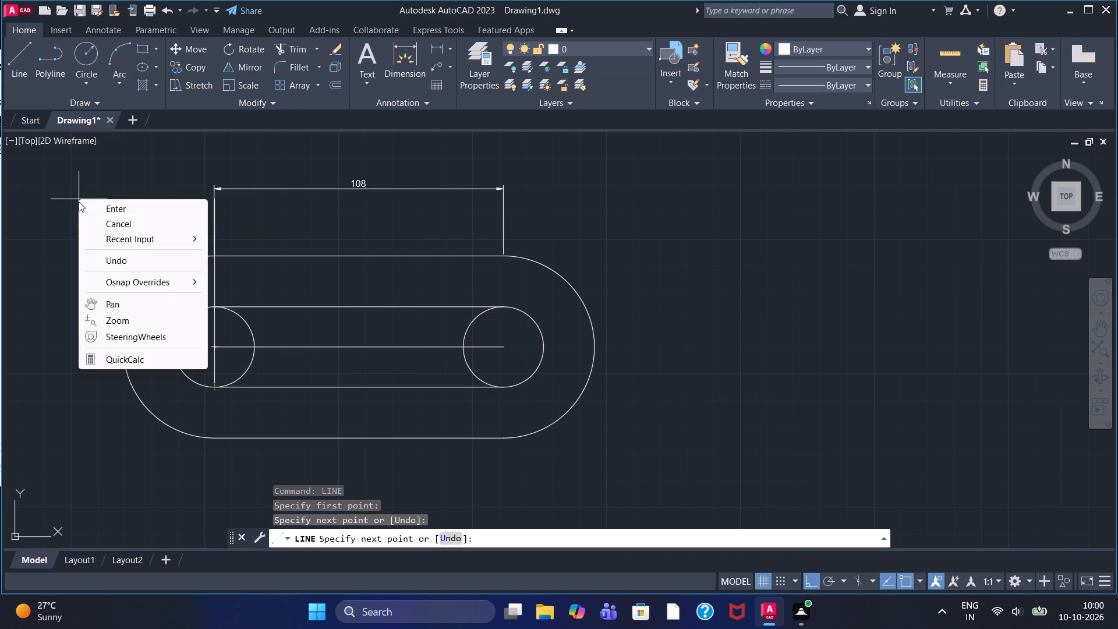
pyautogui.click(108, 209)
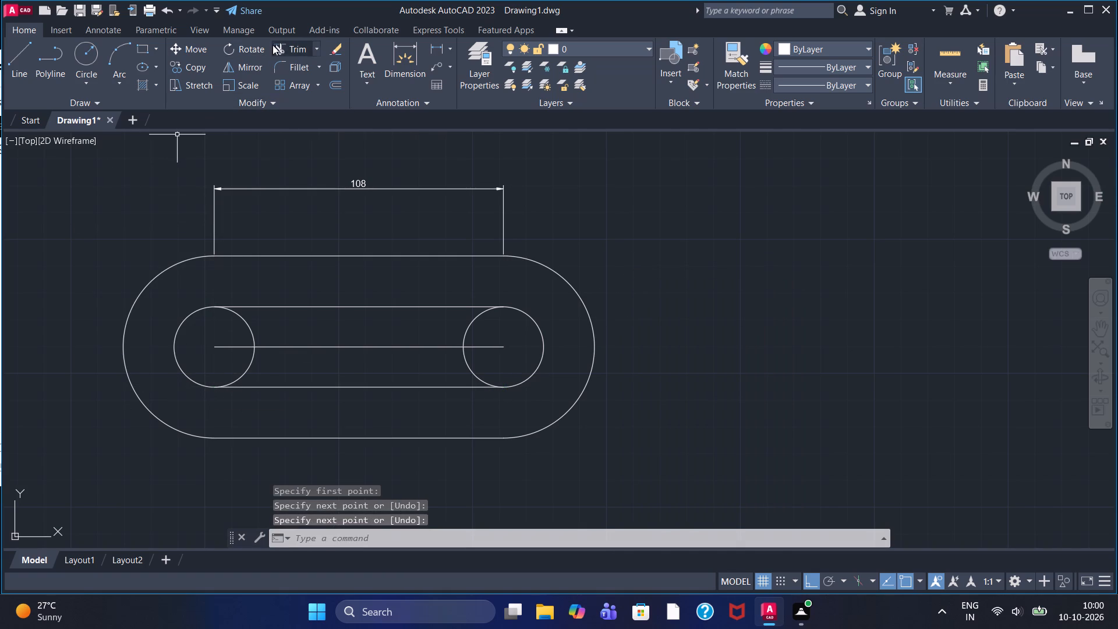
# Trim away the inner halves of both radius 15 circles and the middle line between their centers.
pyautogui.click(291, 45)
pyautogui.click(250, 332)
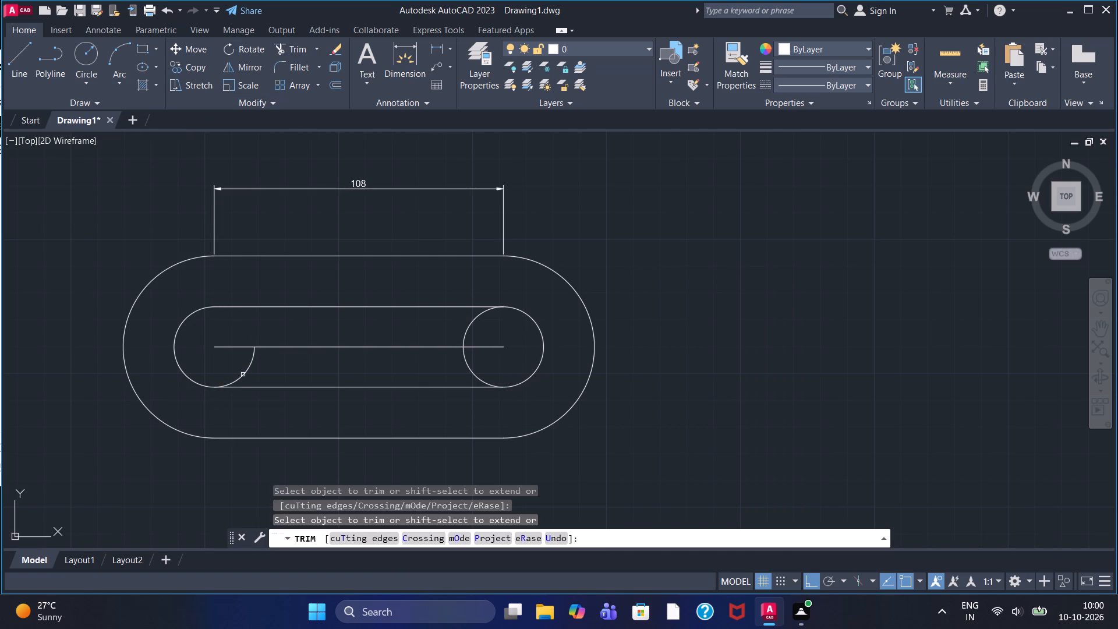
pyautogui.click(239, 378)
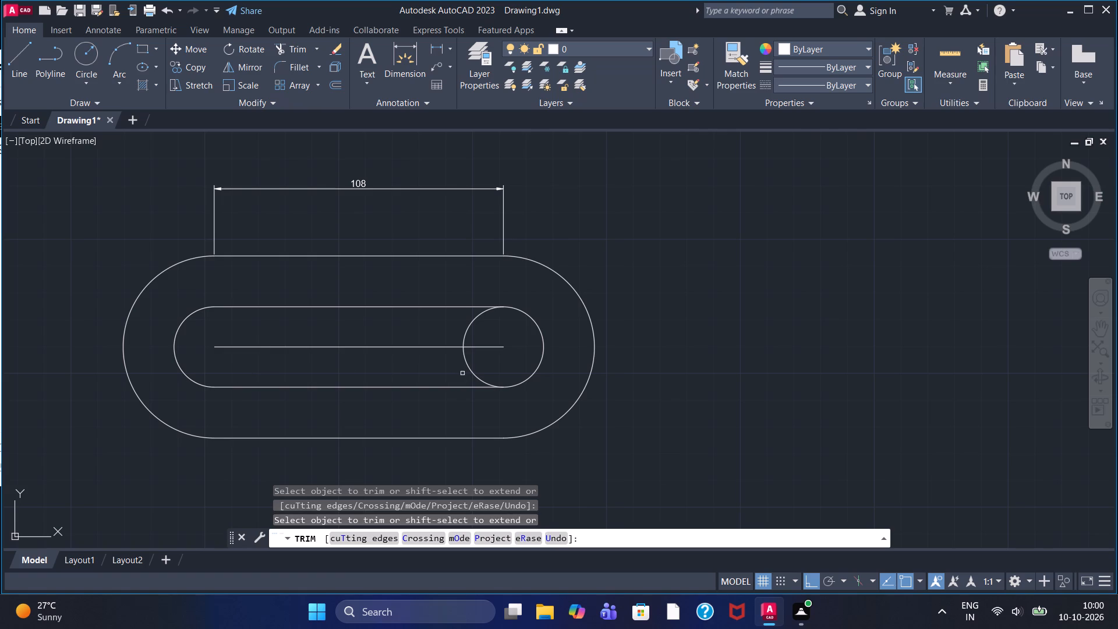
pyautogui.click(466, 363)
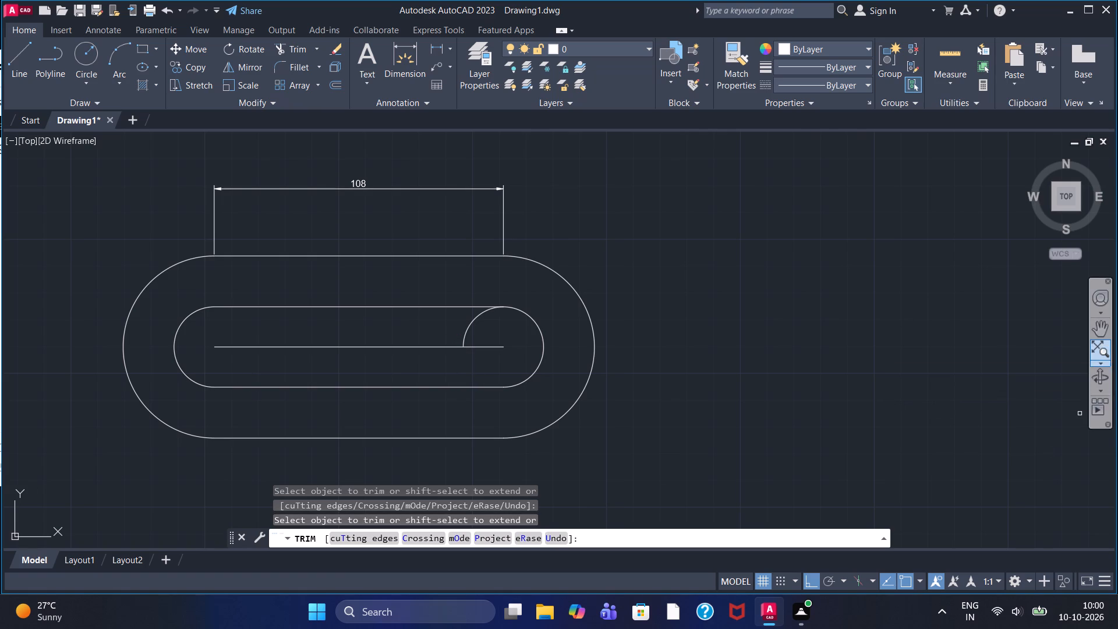
pyautogui.click(476, 320)
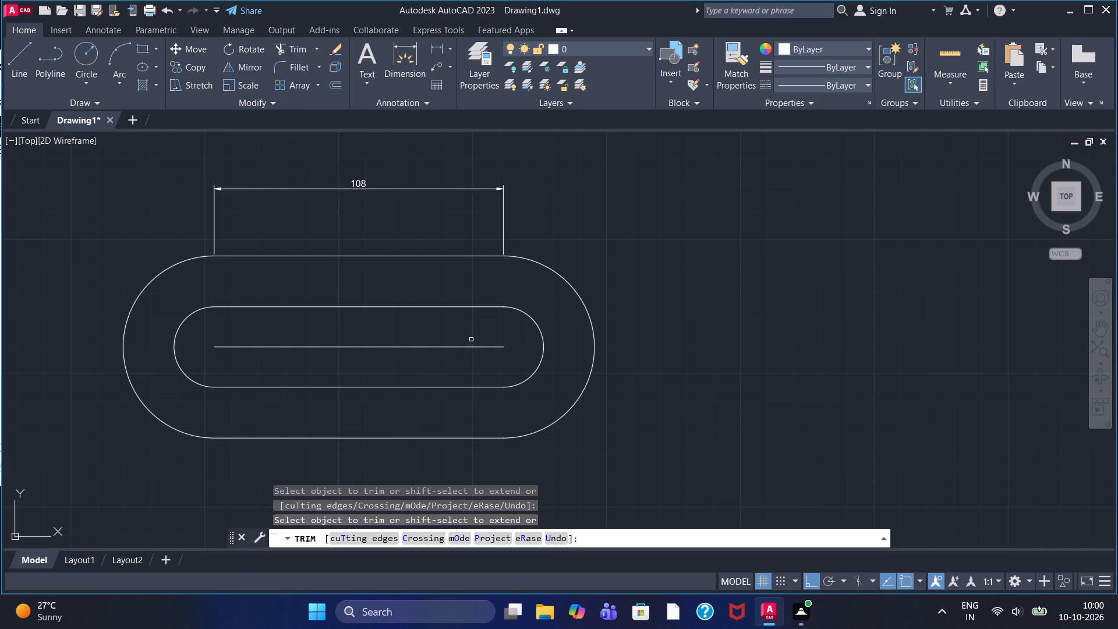
pyautogui.click(470, 348)
pyautogui.press('Escape')
# Draw a vertical line 76 long upward from the center of the slot's right-hand end arc.
pyautogui.click(17, 63)
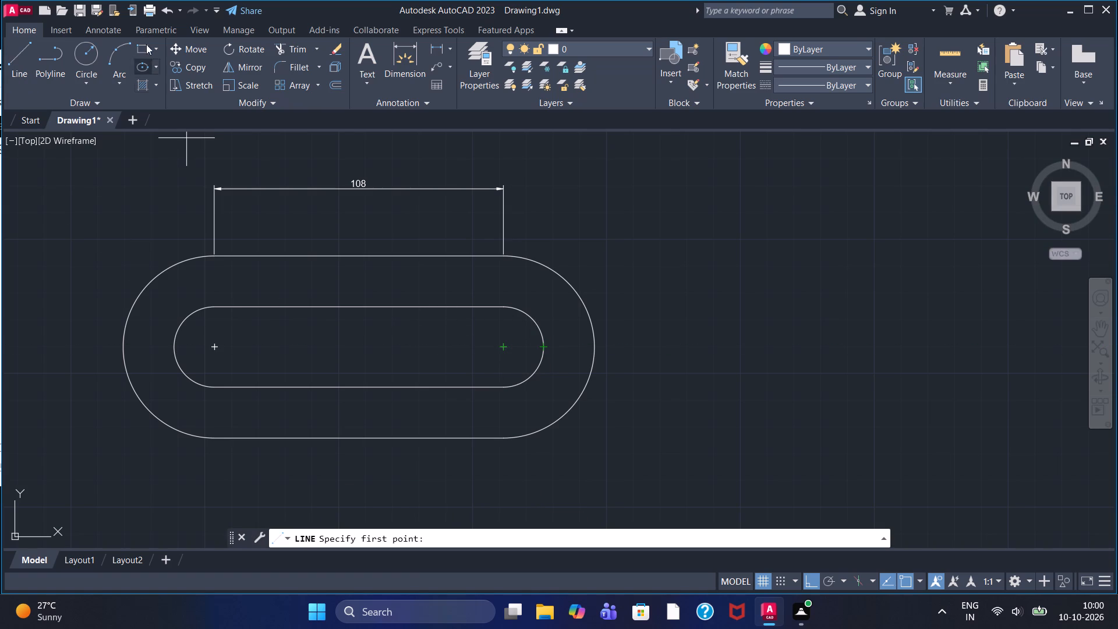
pyautogui.click(17, 65)
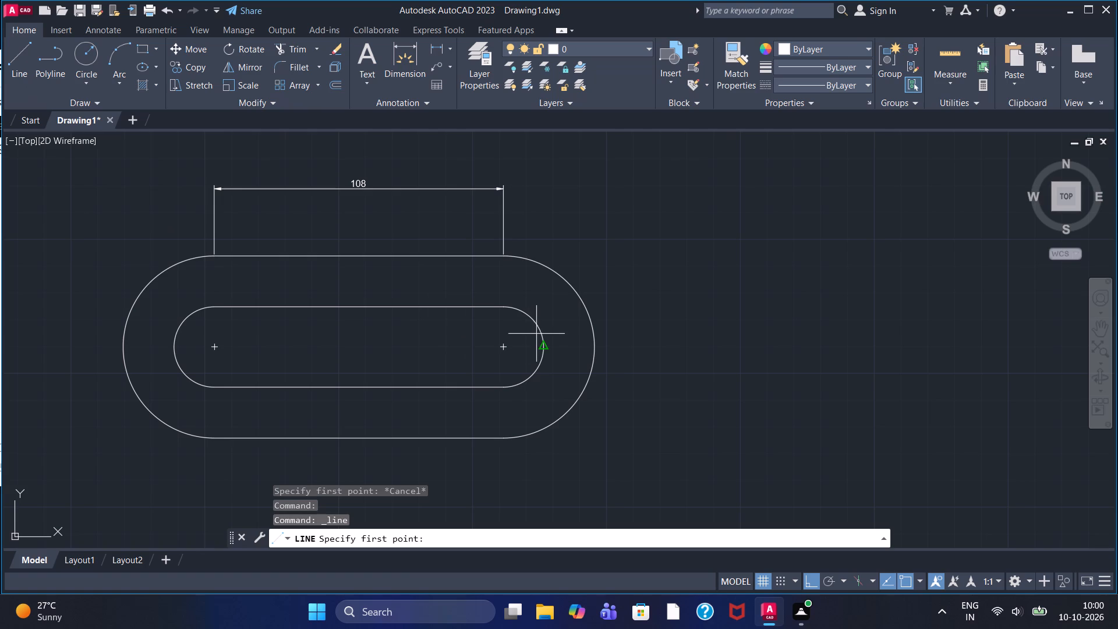
pyautogui.click(505, 348)
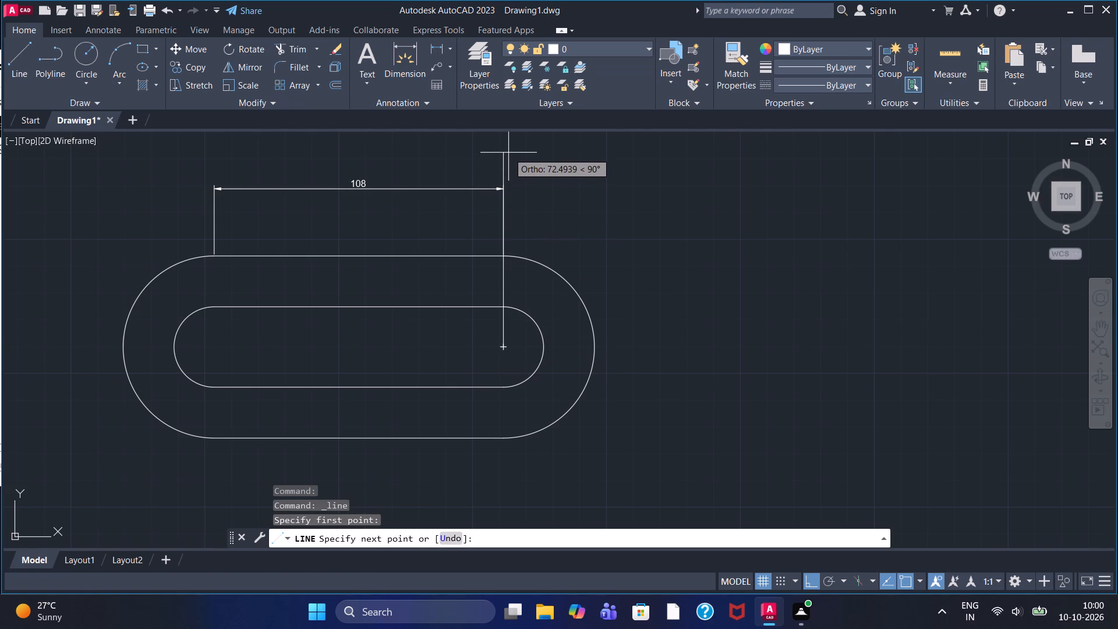
pyautogui.write('76')
pyautogui.press('Return')
pyautogui.press('Escape')
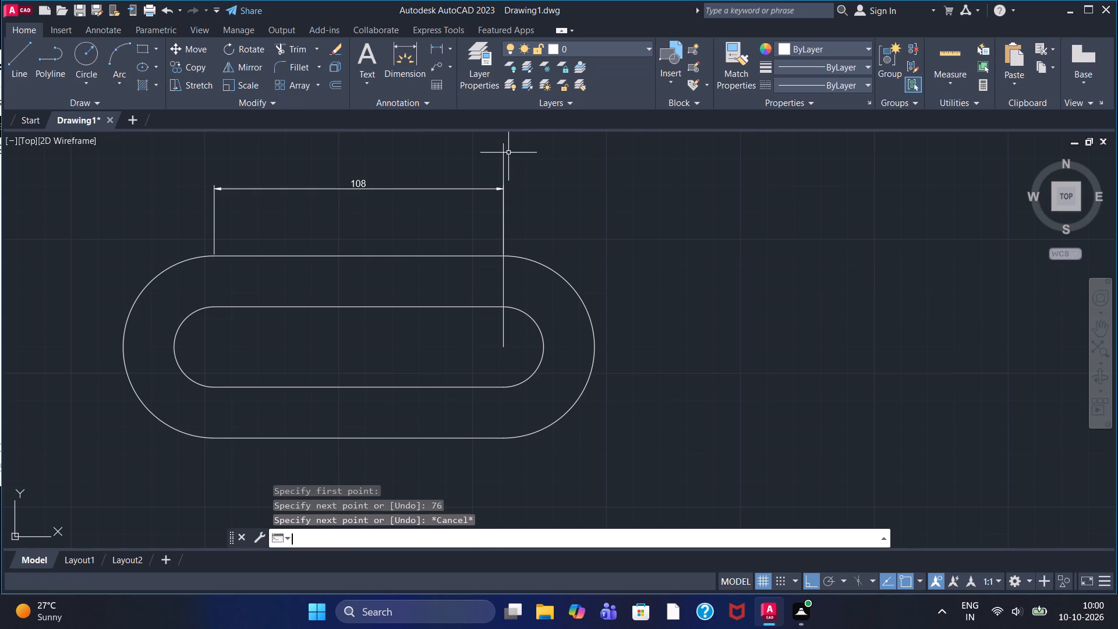
# Delete the 108 linear dimension above the slot outline.
pyautogui.click(482, 189)
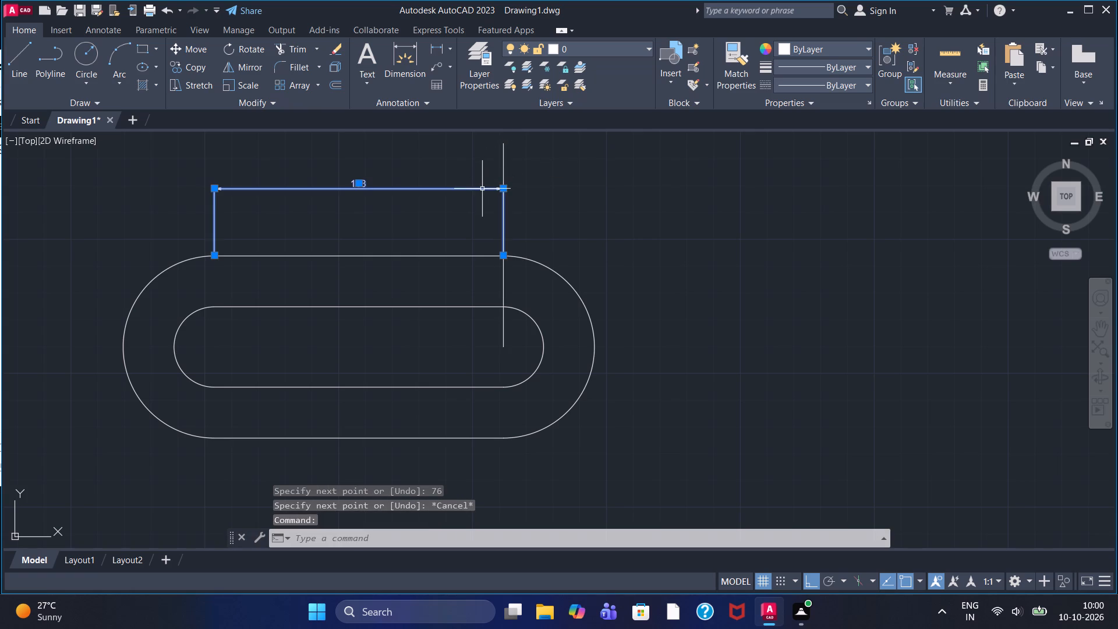
pyautogui.press('Delete')
# Draw a circle of radius 25 centered on the upper end of the vertical line.
pyautogui.scroll(1, 487, 179)
pyautogui.scroll(-2, 509, 176)
pyautogui.scroll(1, 509, 176)
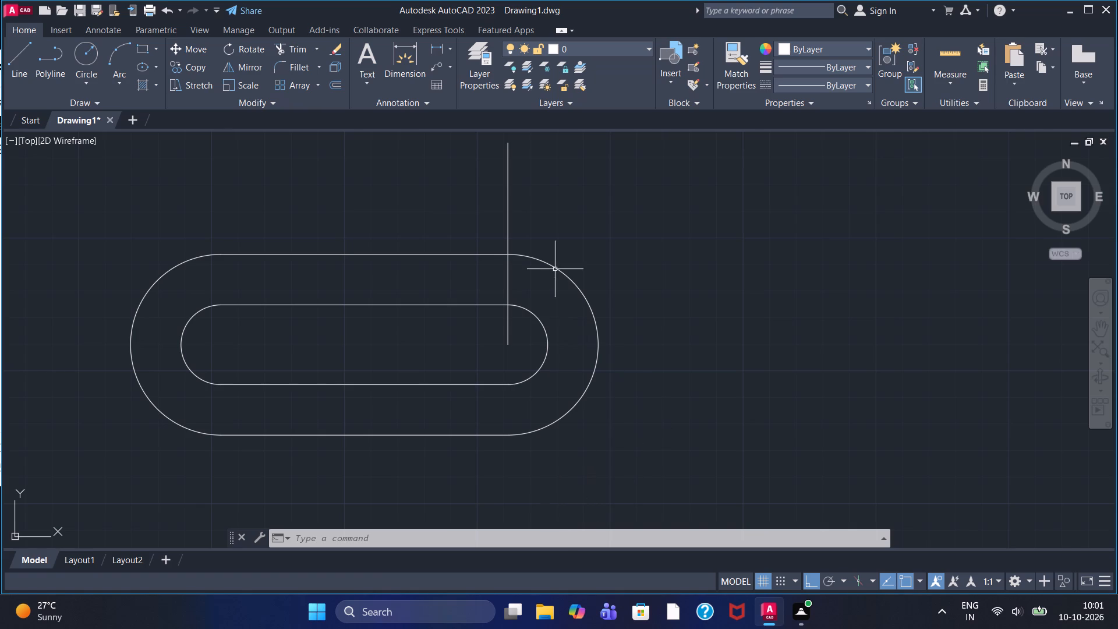
pyautogui.scroll(2, 555, 243)
pyautogui.scroll(2, 465, 197)
pyautogui.scroll(-5, 465, 197)
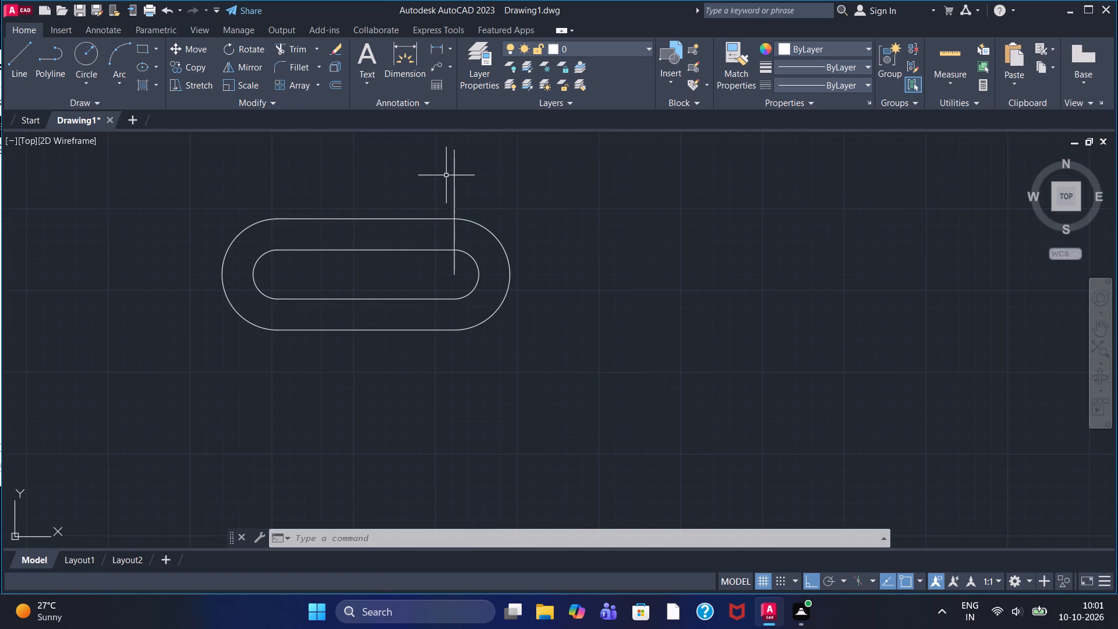
pyautogui.moveTo(446, 175); pyautogui.dragTo(432, 280, button='middle')
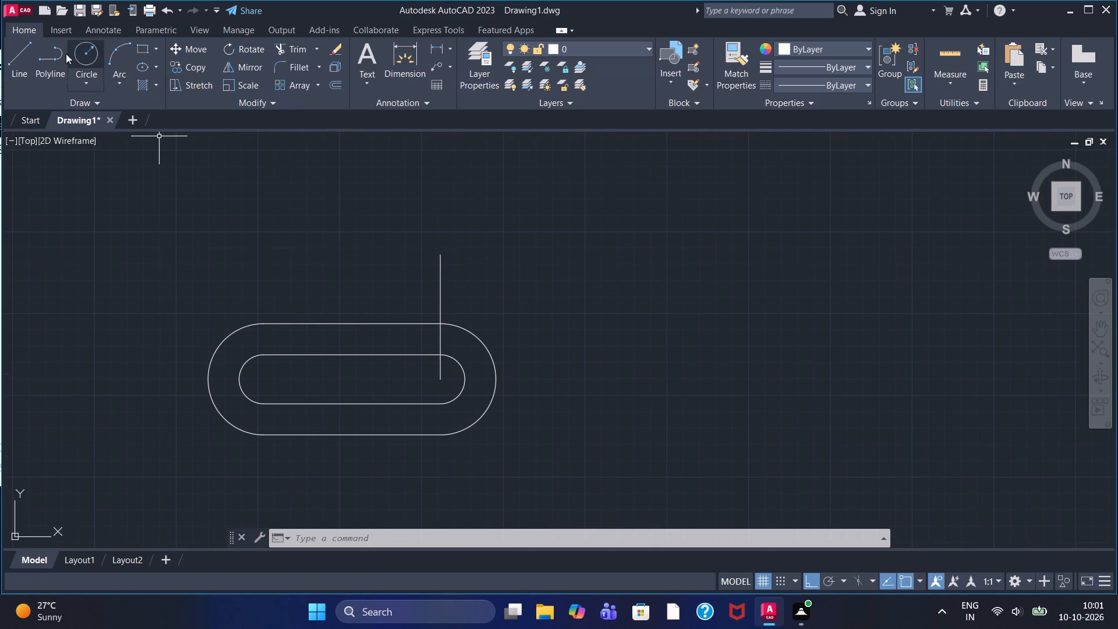
pyautogui.click(87, 85)
pyautogui.click(136, 111)
pyautogui.click(443, 257)
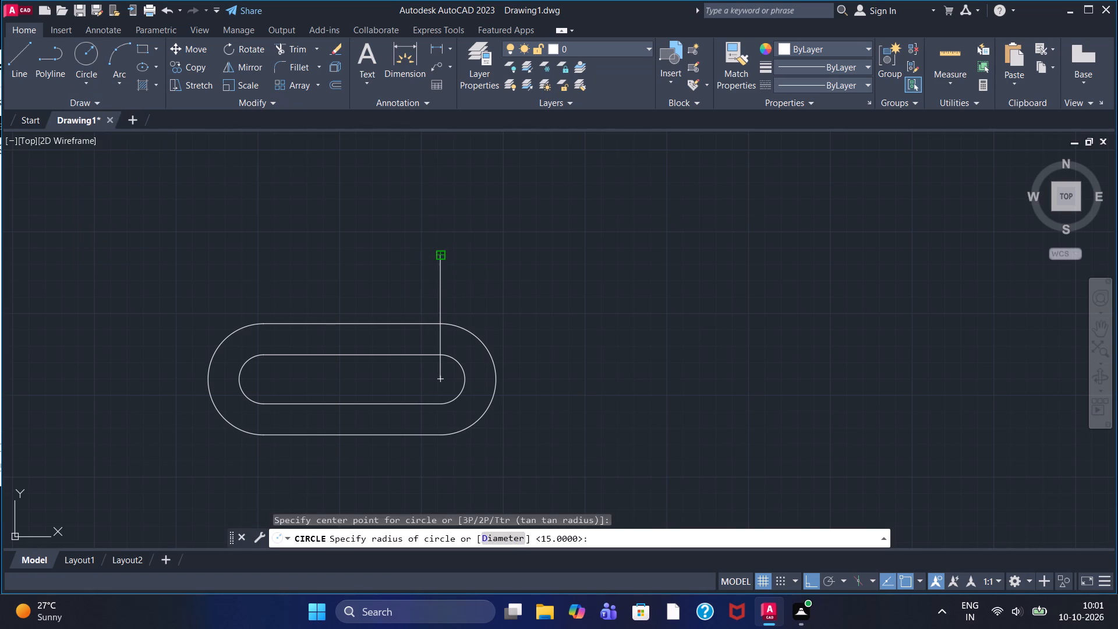
pyautogui.write('25')
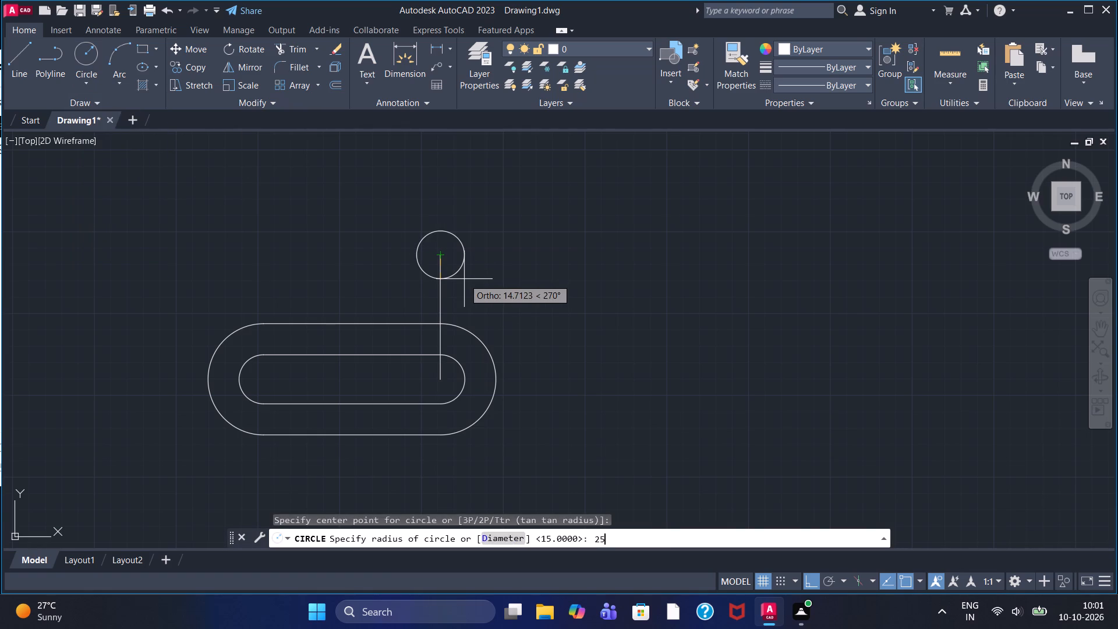
pyautogui.press('Return')
pyautogui.press('Escape')
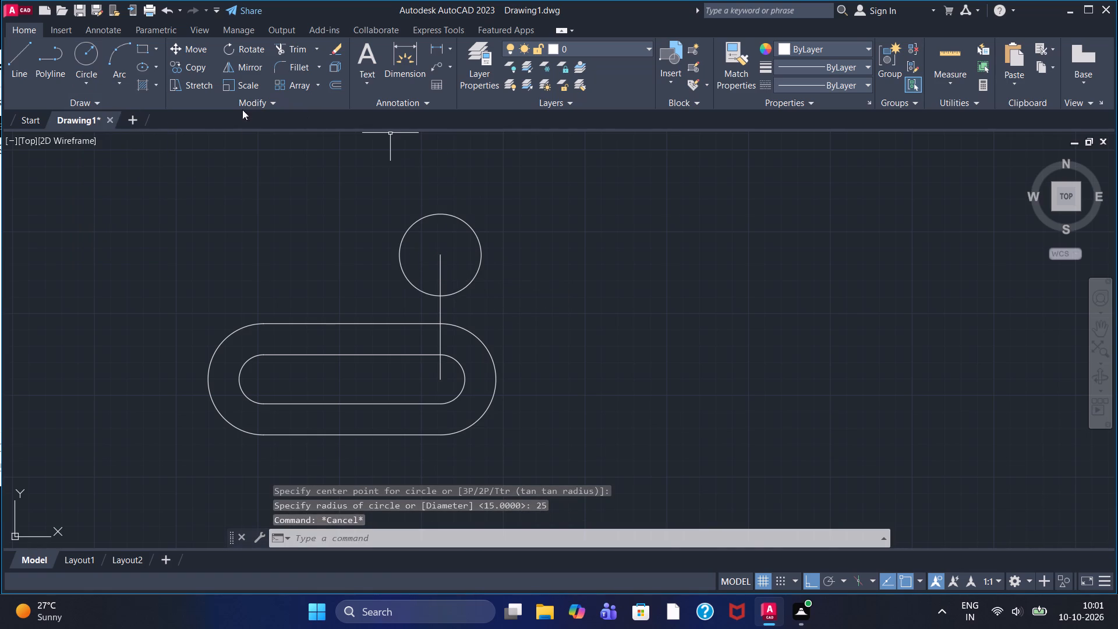
# Draw a concentric circle of diameter 18 at the center of the radius 25 circle.
pyautogui.click(84, 82)
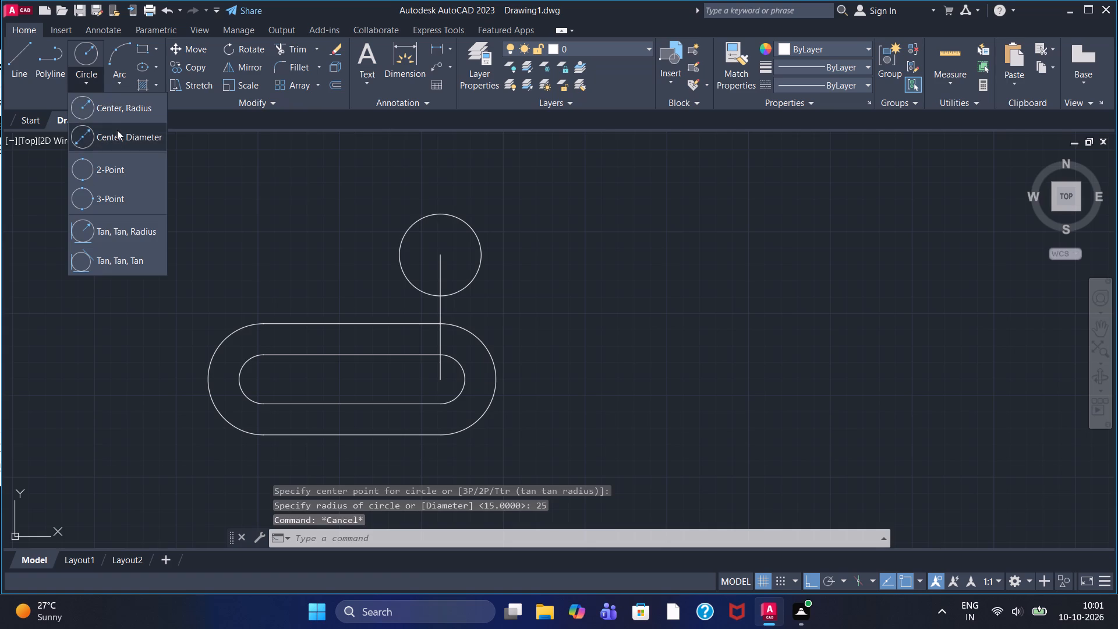
pyautogui.click(117, 130)
pyautogui.click(440, 258)
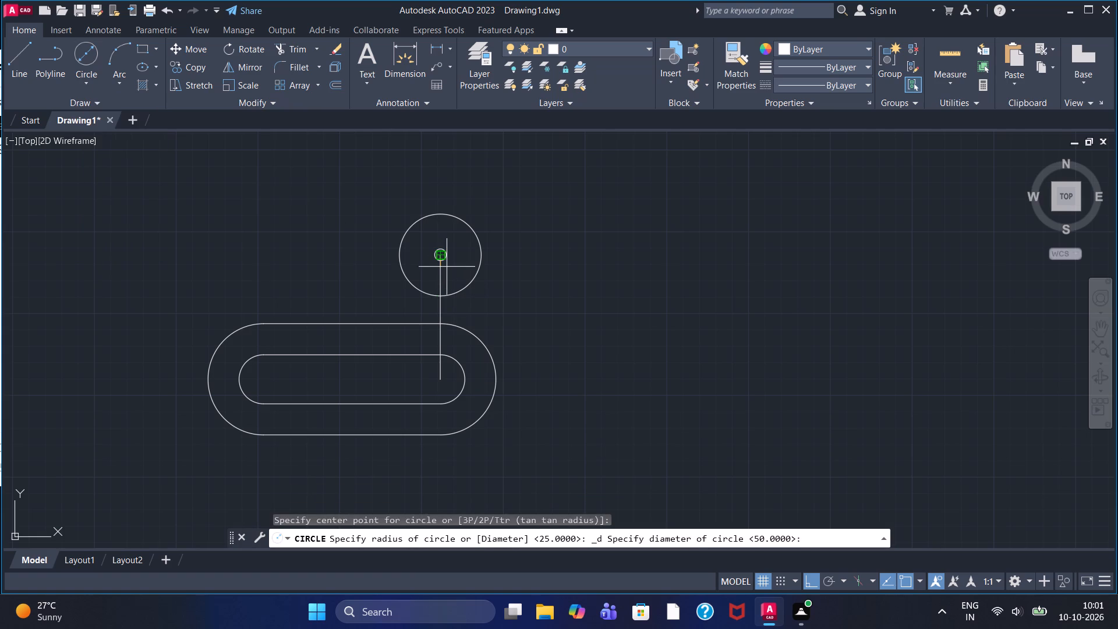
pyautogui.write('18')
pyautogui.press('Return')
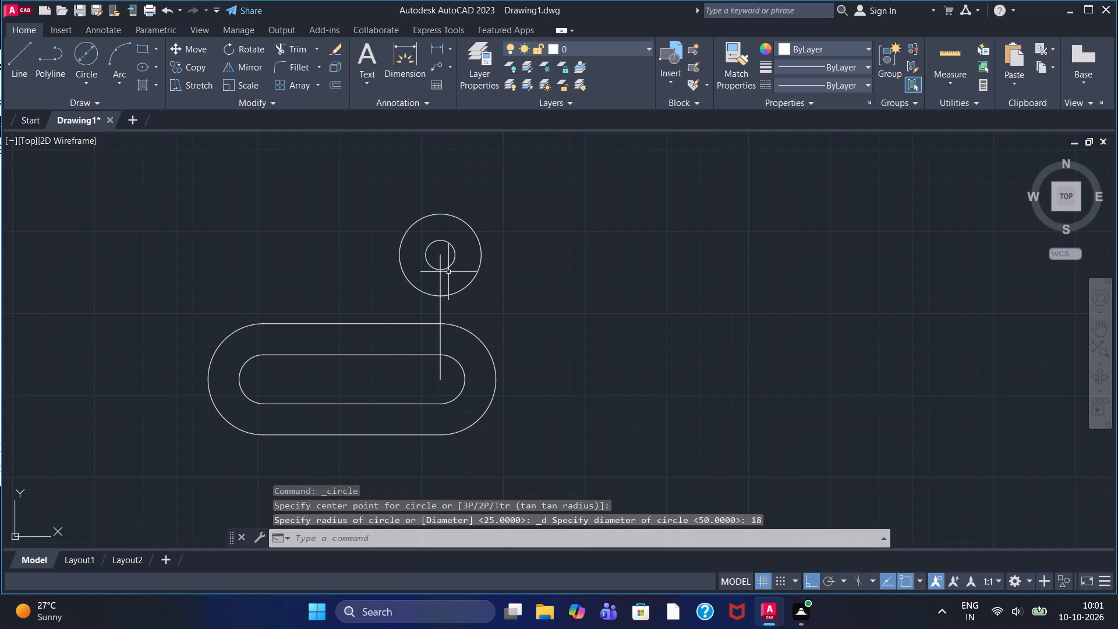
pyautogui.press('Escape')
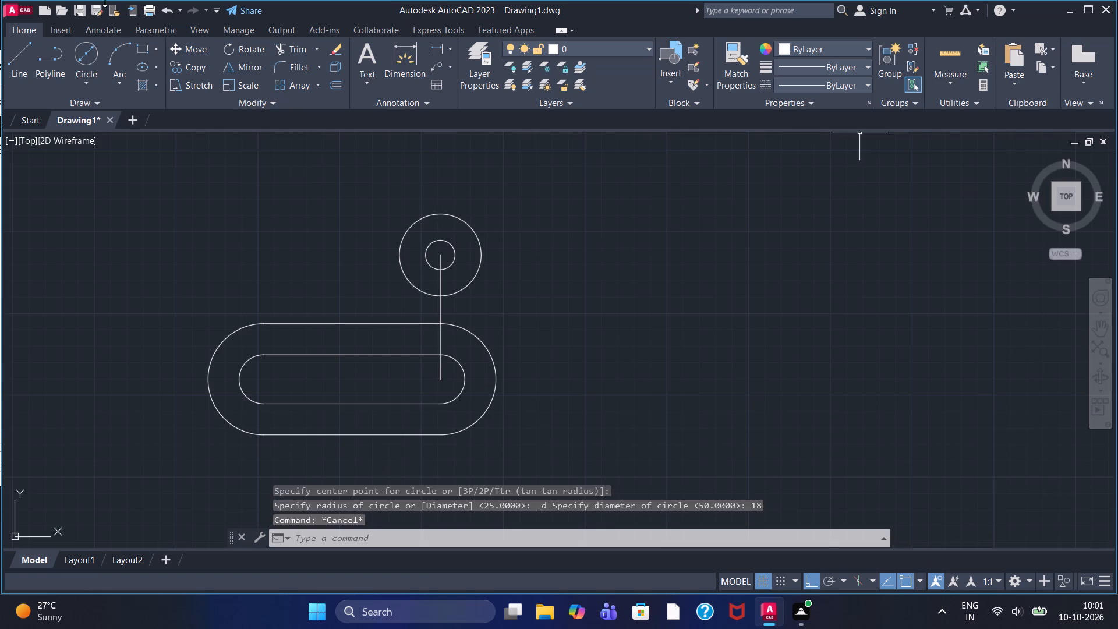
# Draw vertical lines down from the right and left quadrants of the radius 25 circle into the outer slot, about 72 and 50 long.
pyautogui.click(12, 61)
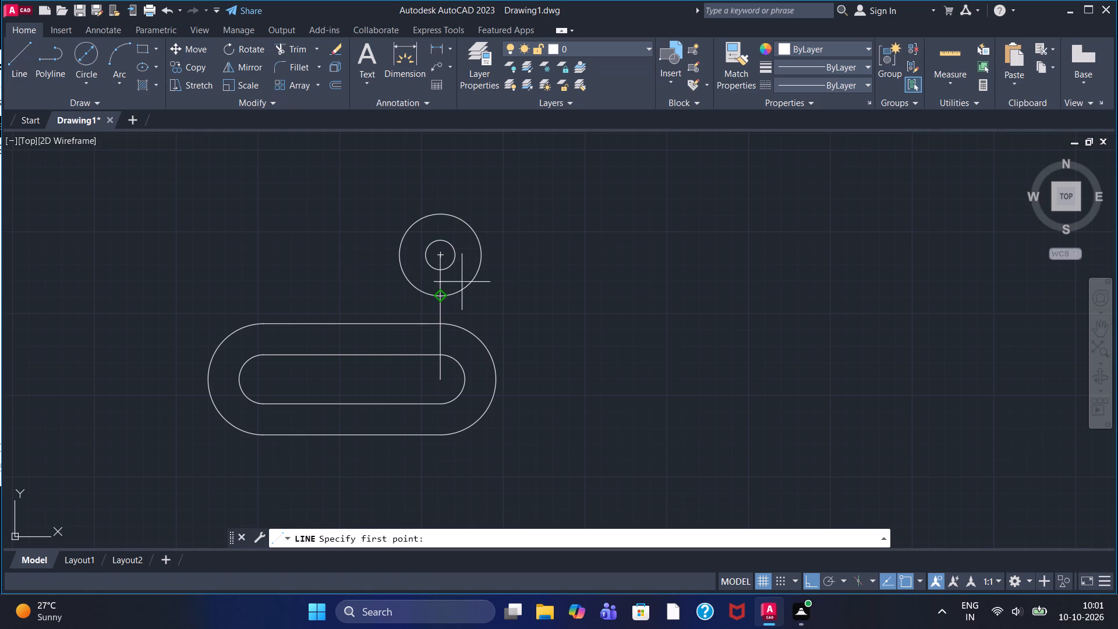
pyautogui.click(484, 256)
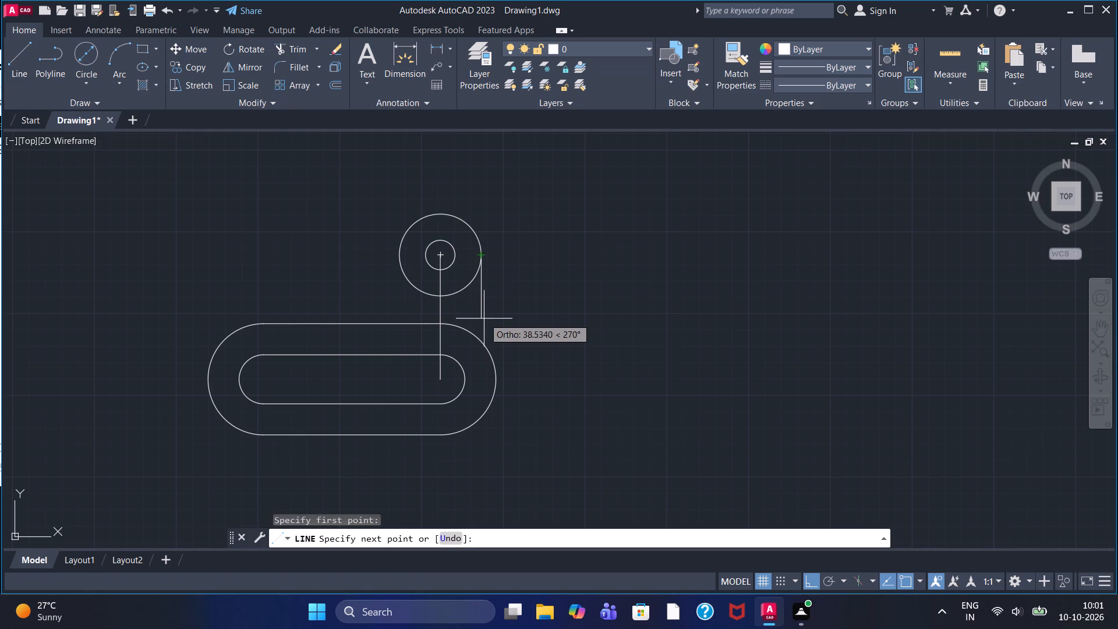
pyautogui.click(476, 374)
pyautogui.press('Escape')
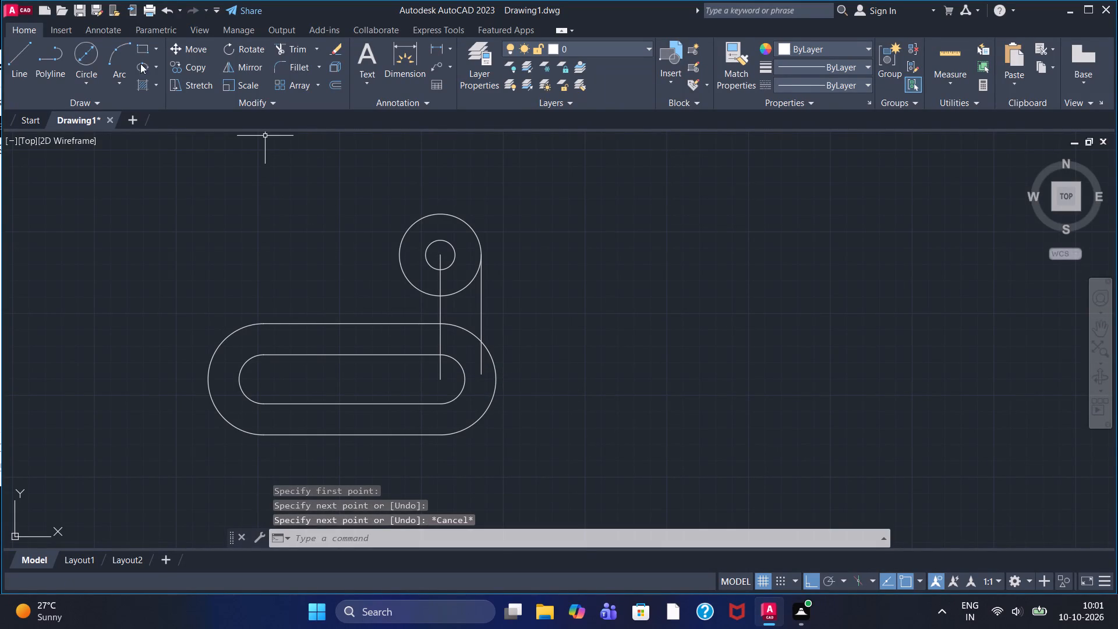
pyautogui.click(26, 64)
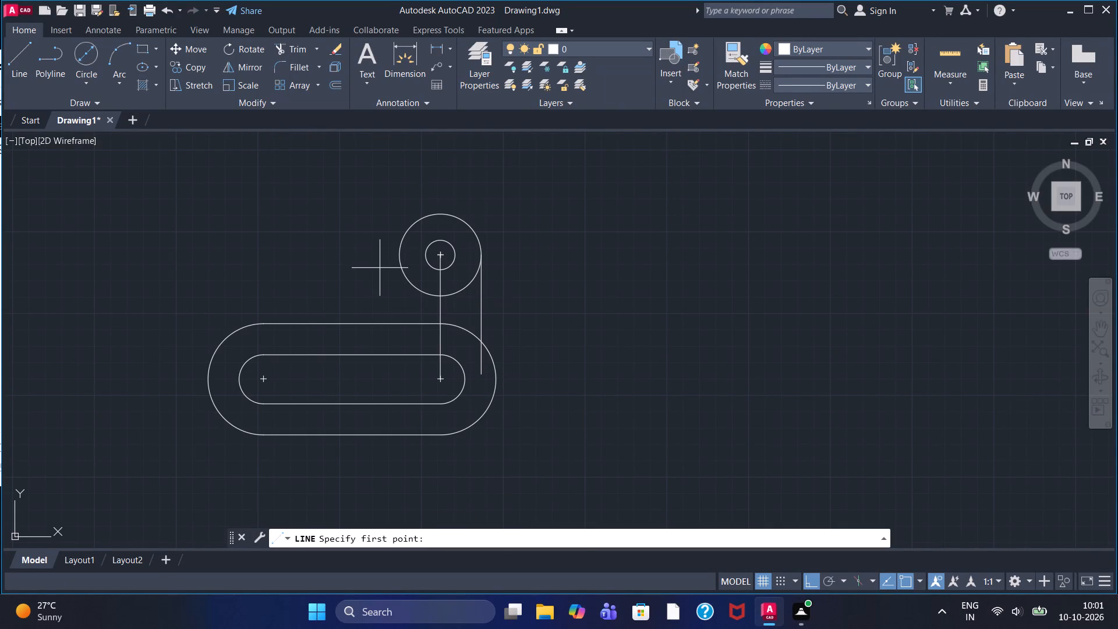
pyautogui.click(398, 253)
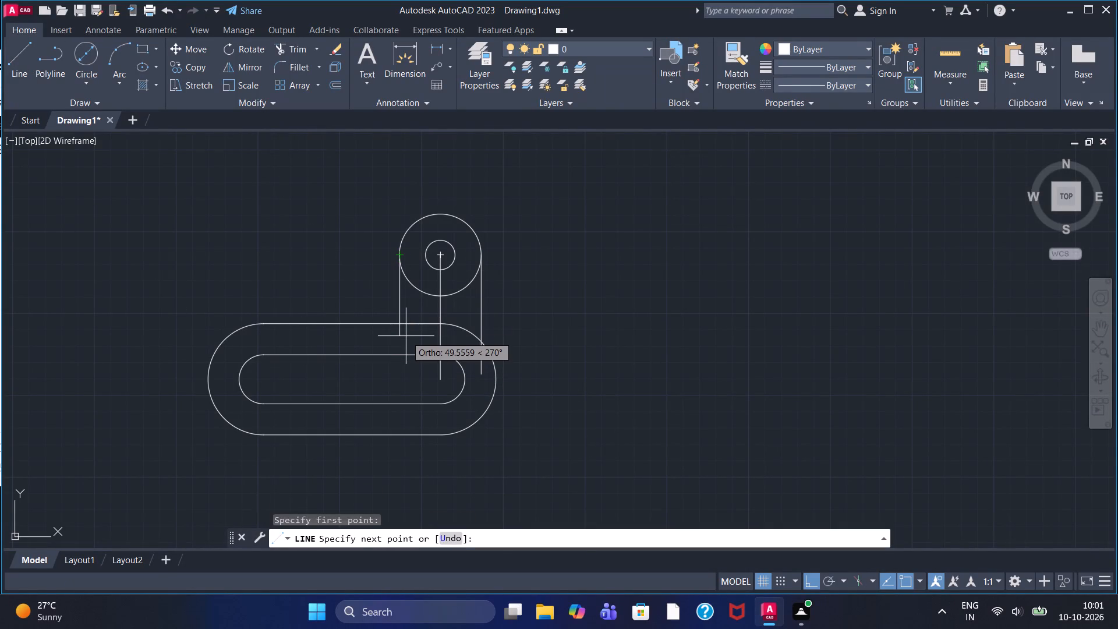
pyautogui.click(406, 336)
pyautogui.press('Escape')
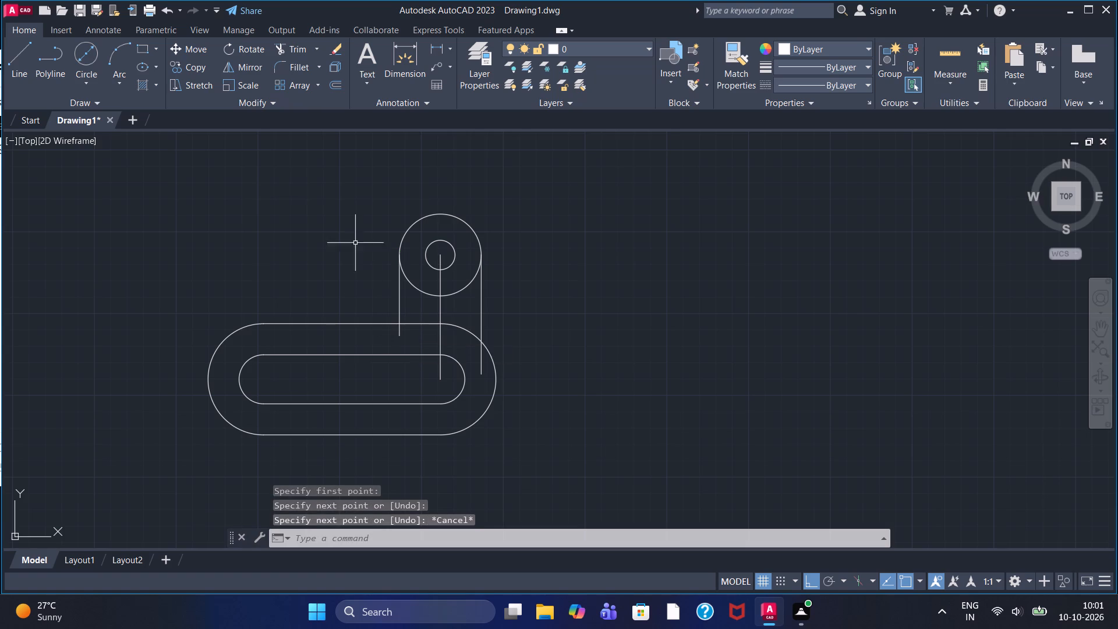
# Trim the ends of both vertical side lines that extend inside the outer slot outline.
pyautogui.click(298, 45)
pyautogui.scroll(-2, 408, 252)
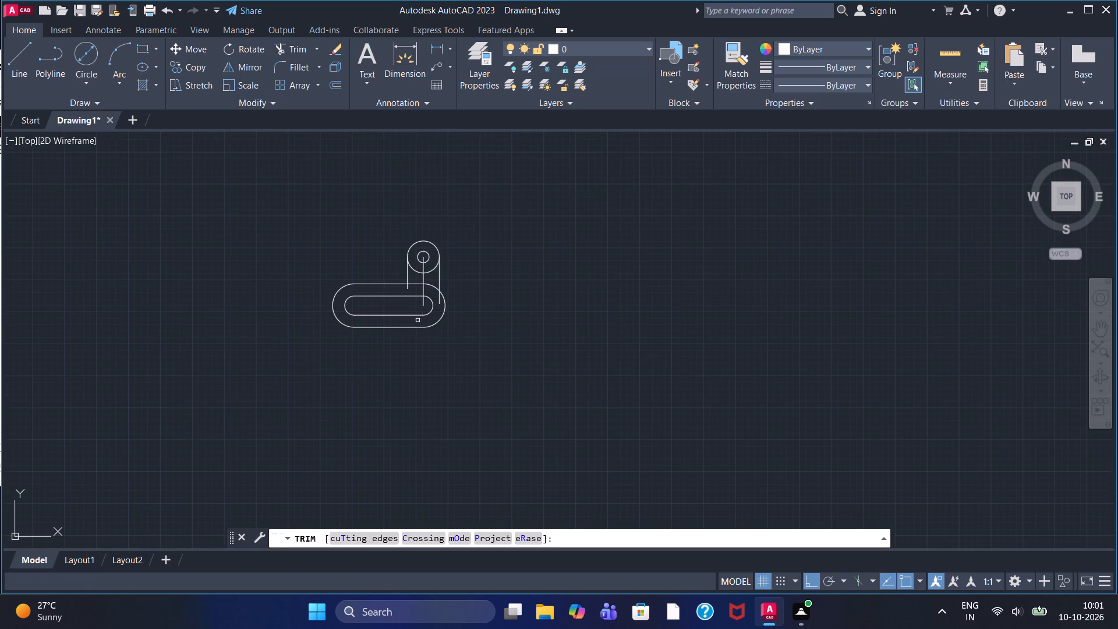
pyautogui.scroll(4, 431, 291)
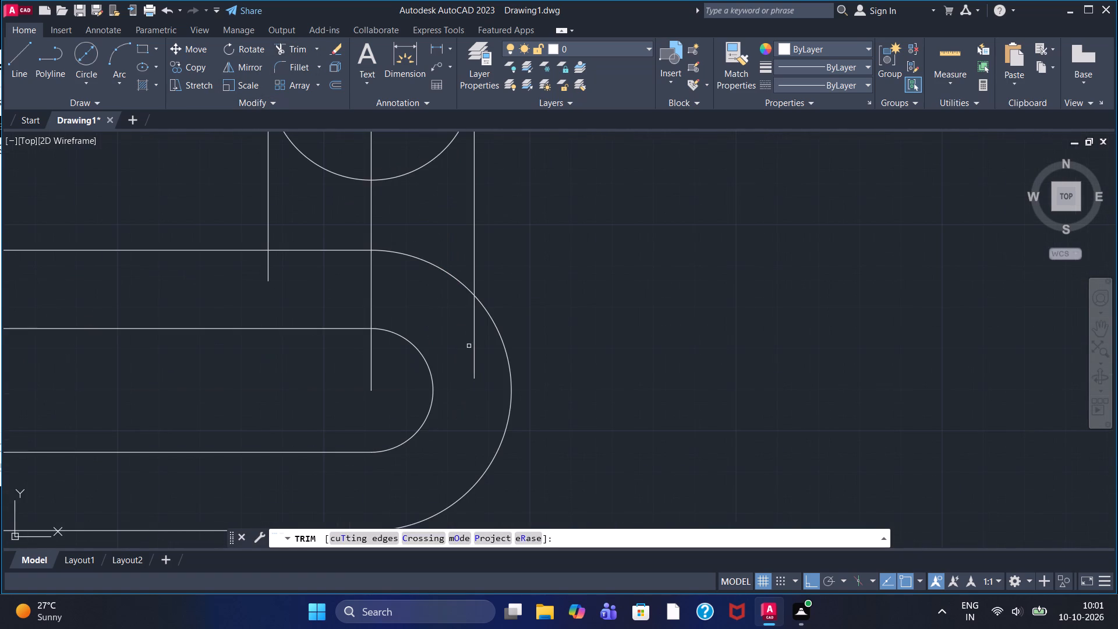
pyautogui.click(473, 346)
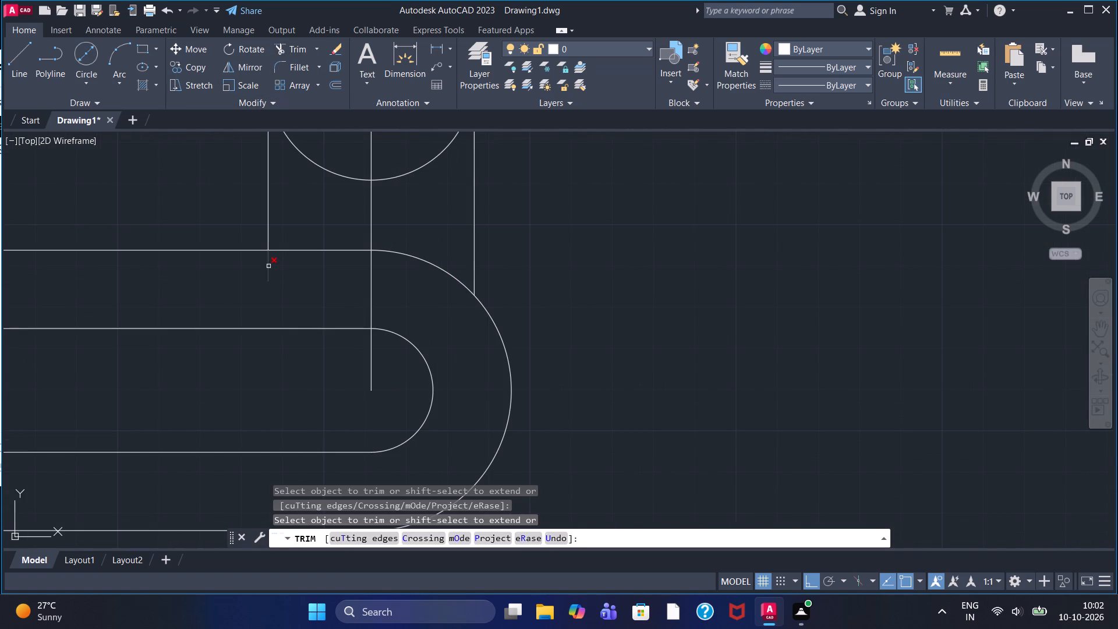
pyautogui.click(267, 266)
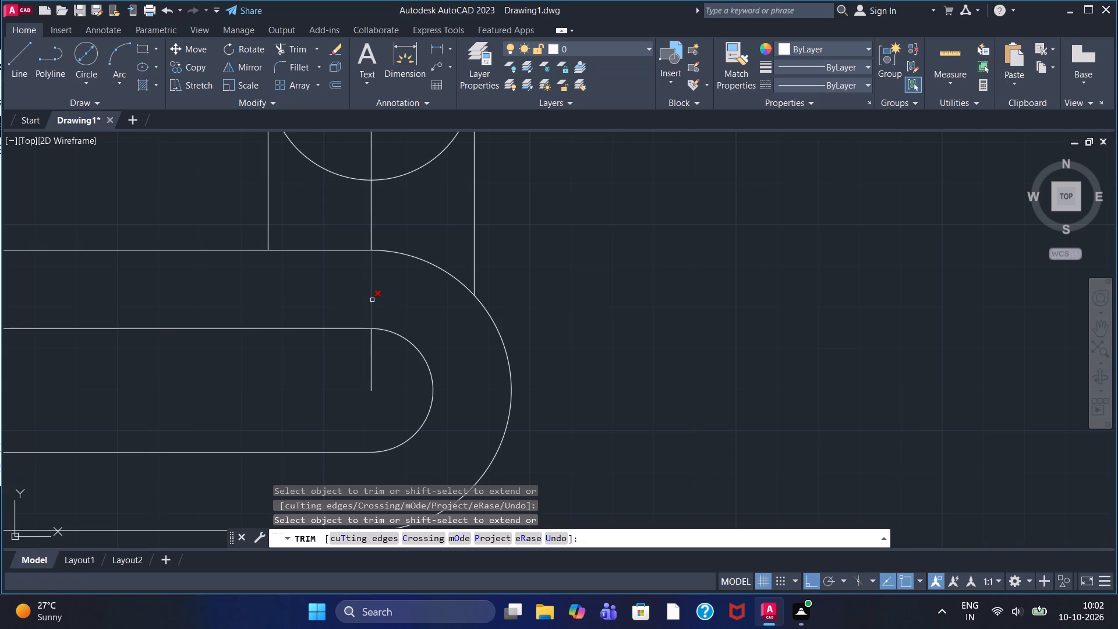
# Trim away every segment of the vertical center line between the slot's right end center and the upper circles' center.
pyautogui.click(372, 300)
pyautogui.click(372, 362)
pyautogui.click(372, 218)
pyautogui.scroll(2, 372, 218)
pyautogui.scroll(-2, 373, 220)
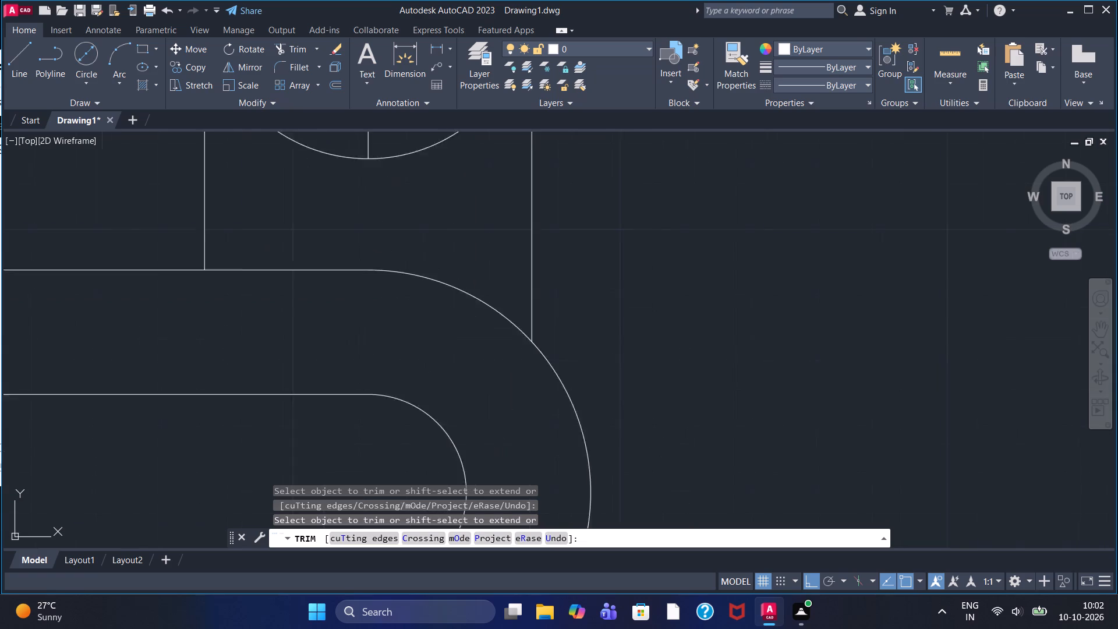
pyautogui.scroll(-1, 375, 228)
pyautogui.click(373, 179)
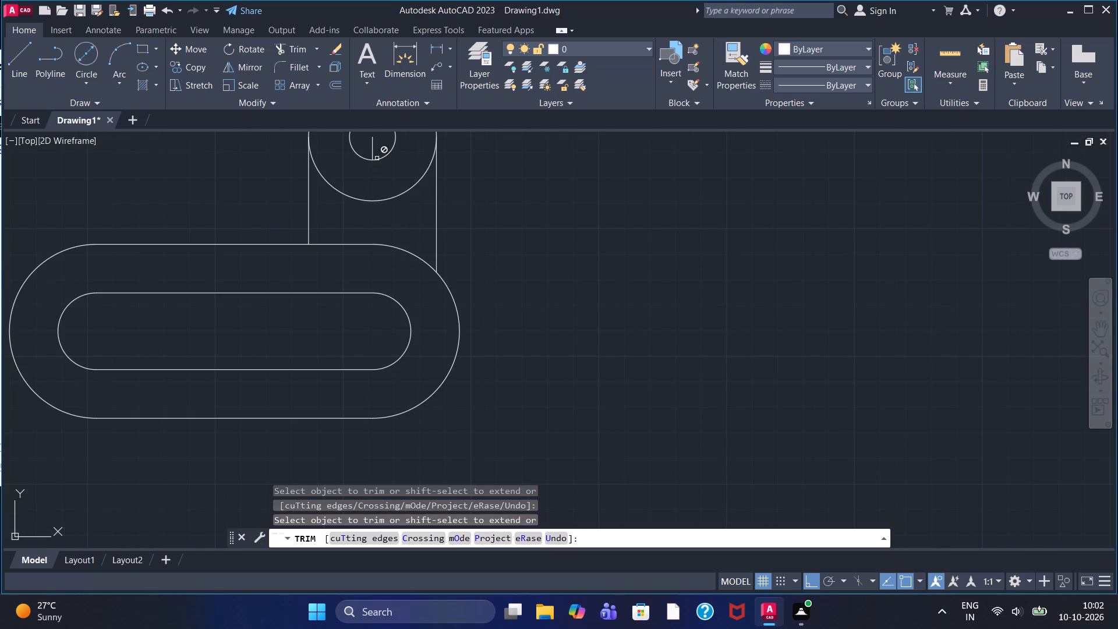
pyautogui.click(373, 147)
pyautogui.scroll(1, 374, 148)
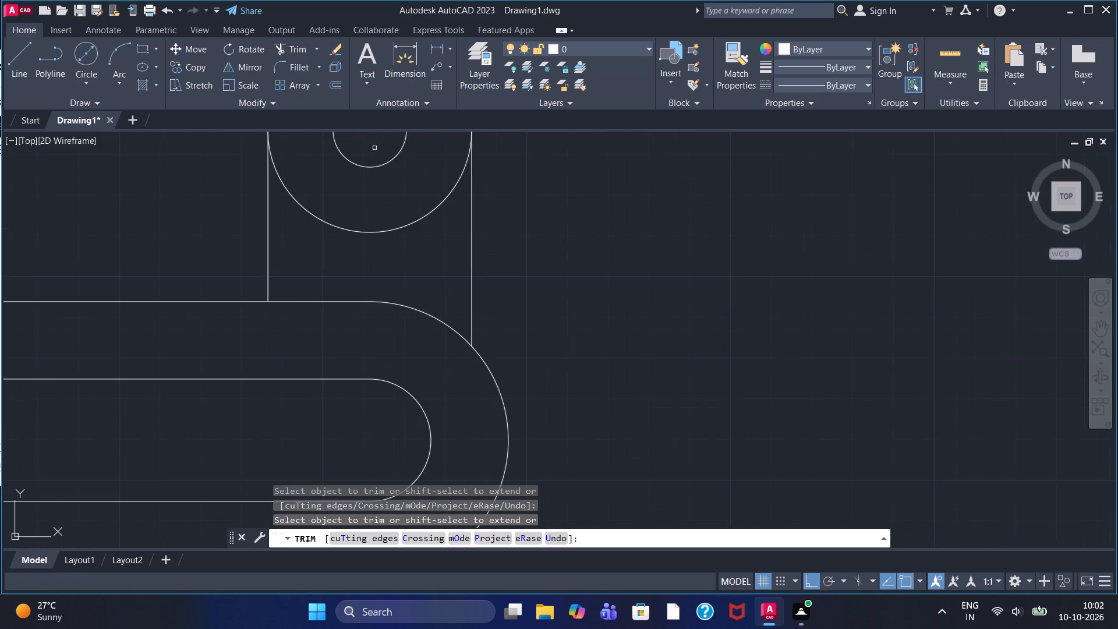
pyautogui.scroll(-3, 374, 157)
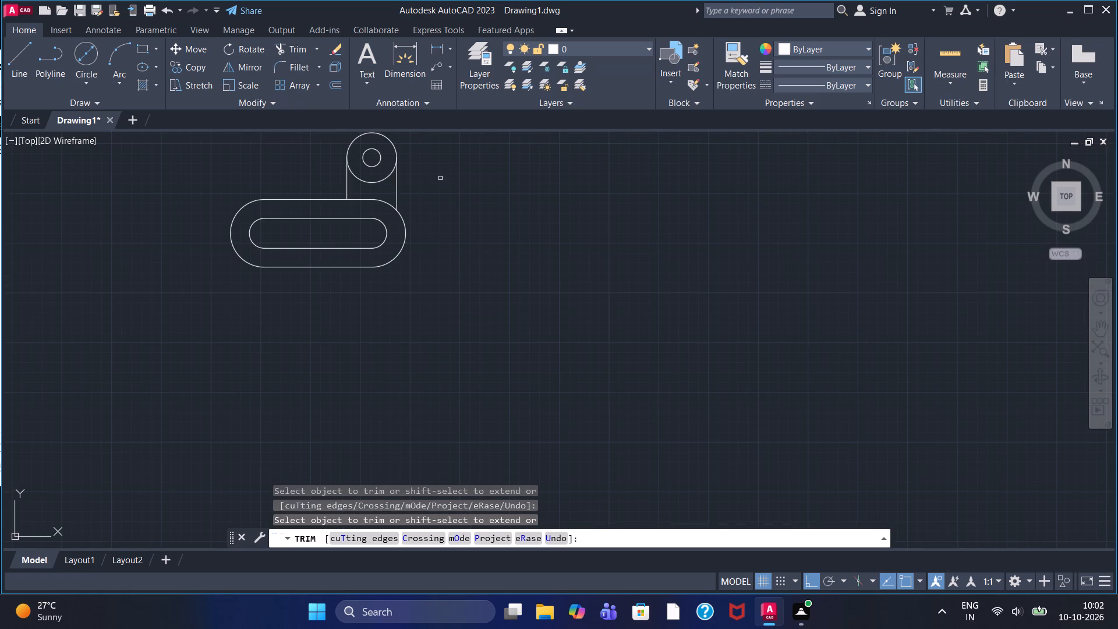
pyautogui.moveTo(435, 176); pyautogui.dragTo(430, 293, button='middle')
pyautogui.scroll(-1, 401, 305)
pyautogui.scroll(2, 374, 308)
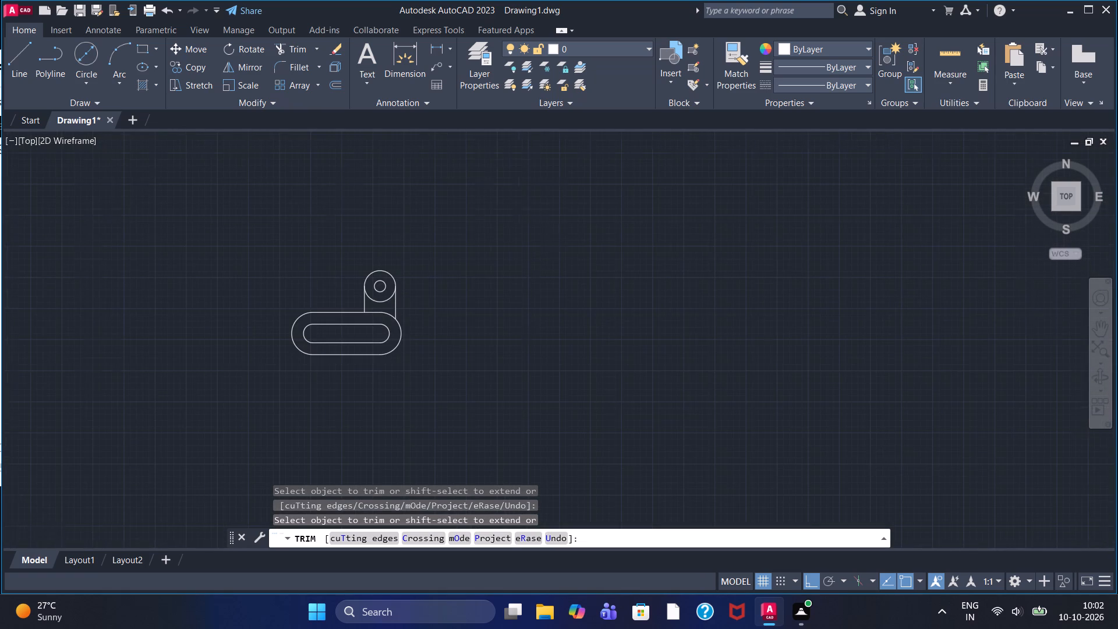
pyautogui.scroll(1, 384, 311)
pyautogui.press('Escape')
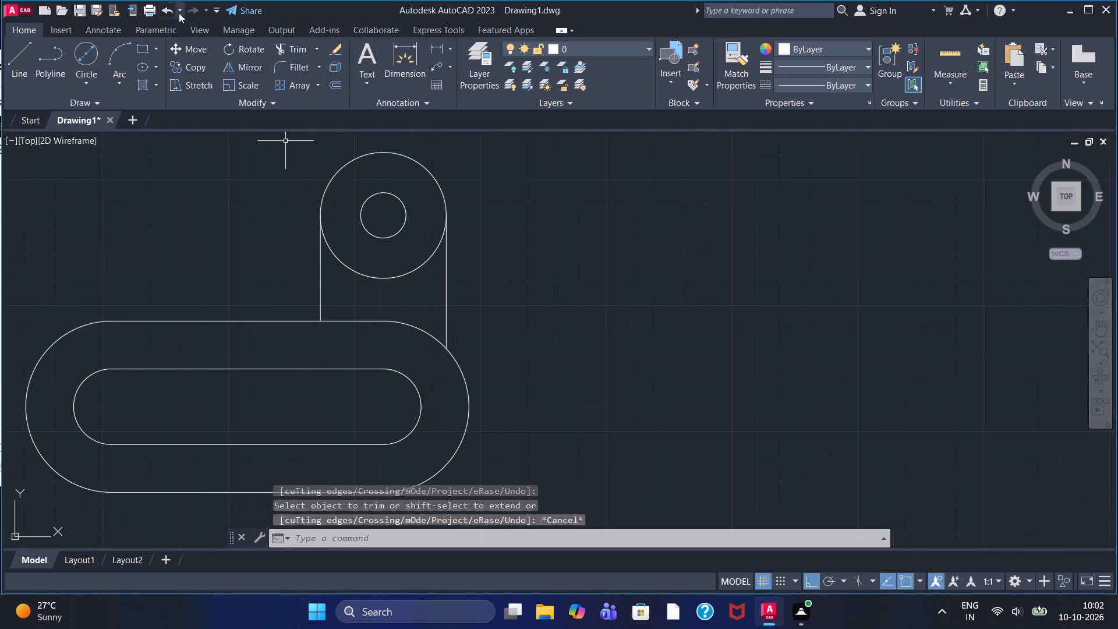
# Fillet the corner between the boss's left side line and the outer slot's top edge with radius 15.
pyautogui.click(281, 67)
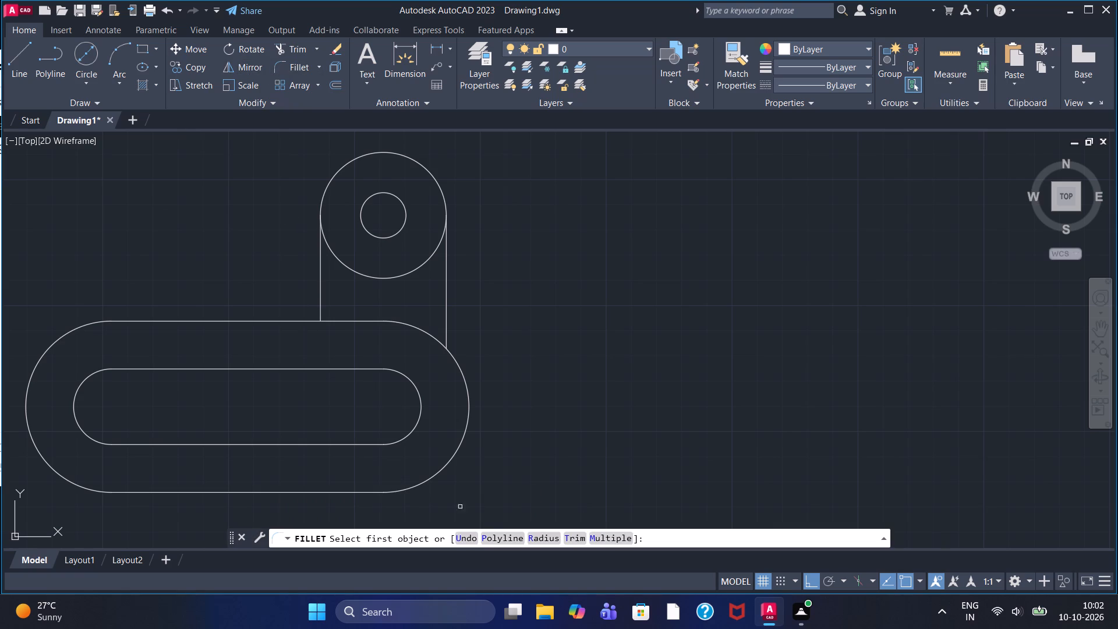
pyautogui.click(544, 535)
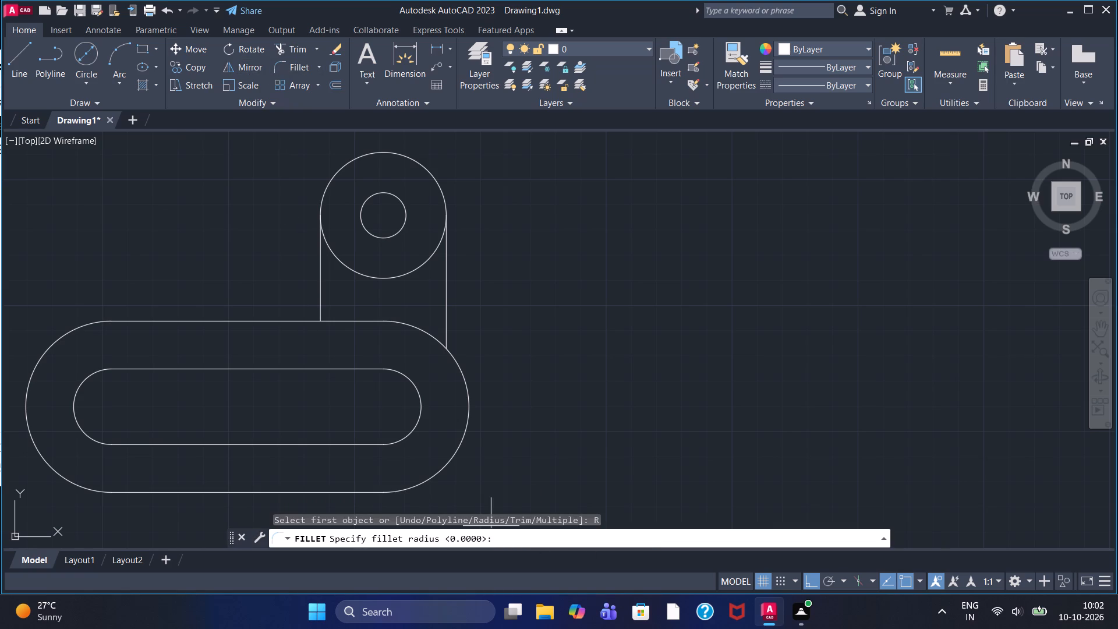
pyautogui.write('15')
pyautogui.press('Return')
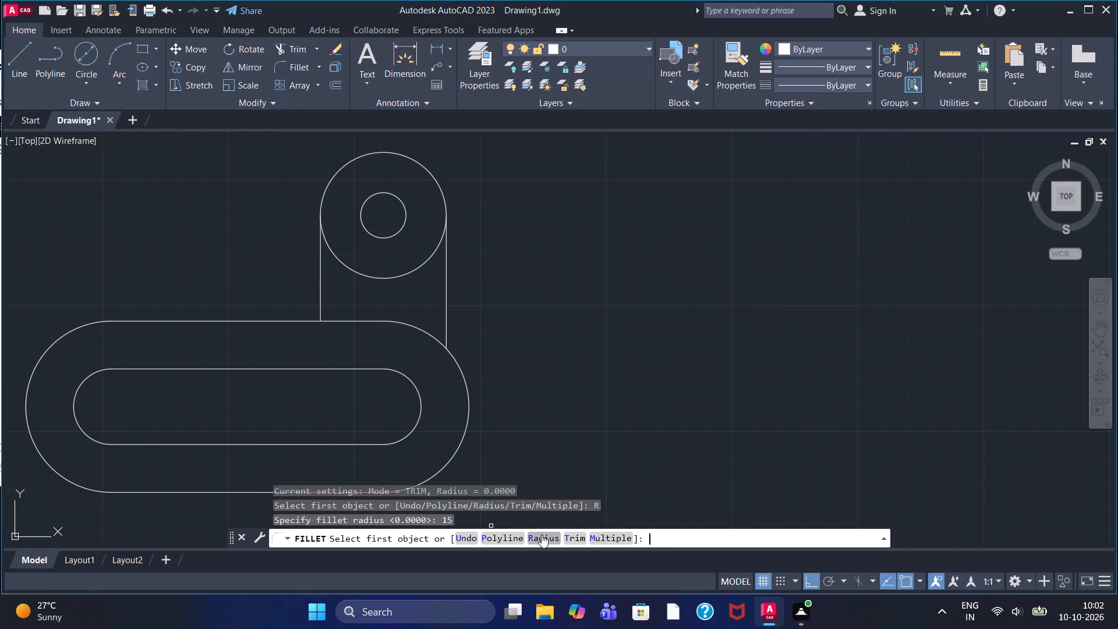
pyautogui.click(319, 308)
pyautogui.click(312, 320)
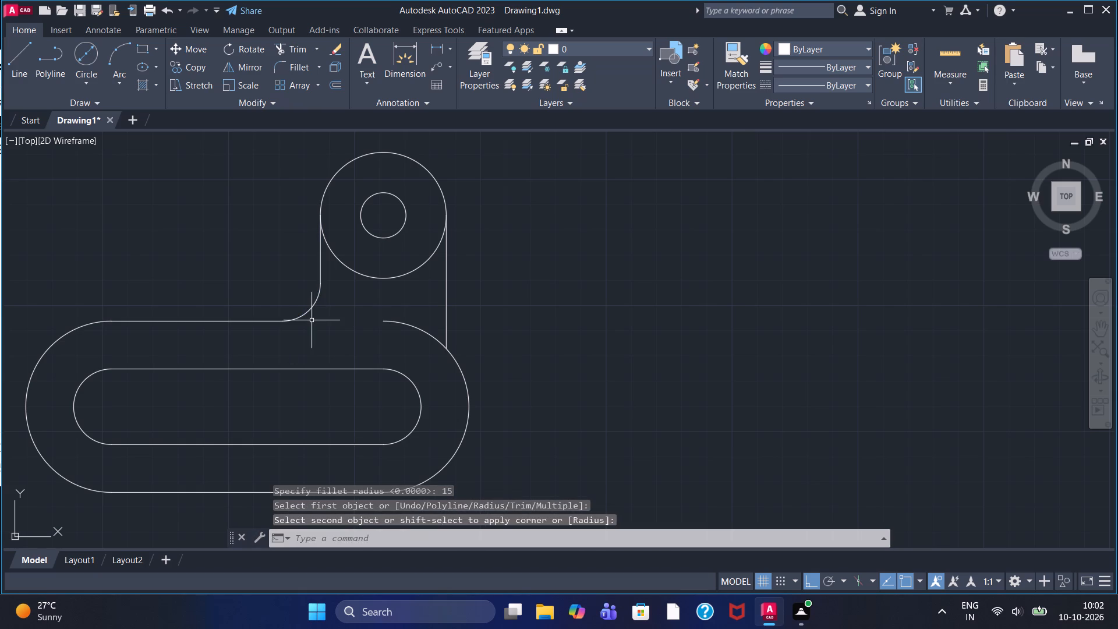
pyautogui.press('Escape')
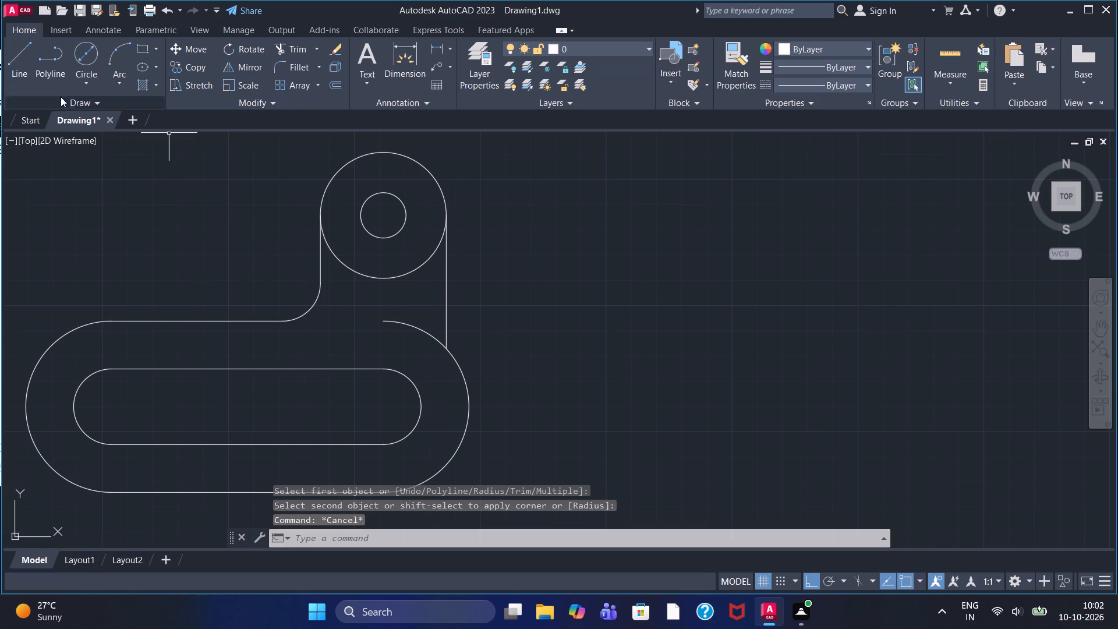
# Draw a horizontal line along the outer slot's top edge from the fillet's lower end to the start of the right end arc.
pyautogui.click(19, 66)
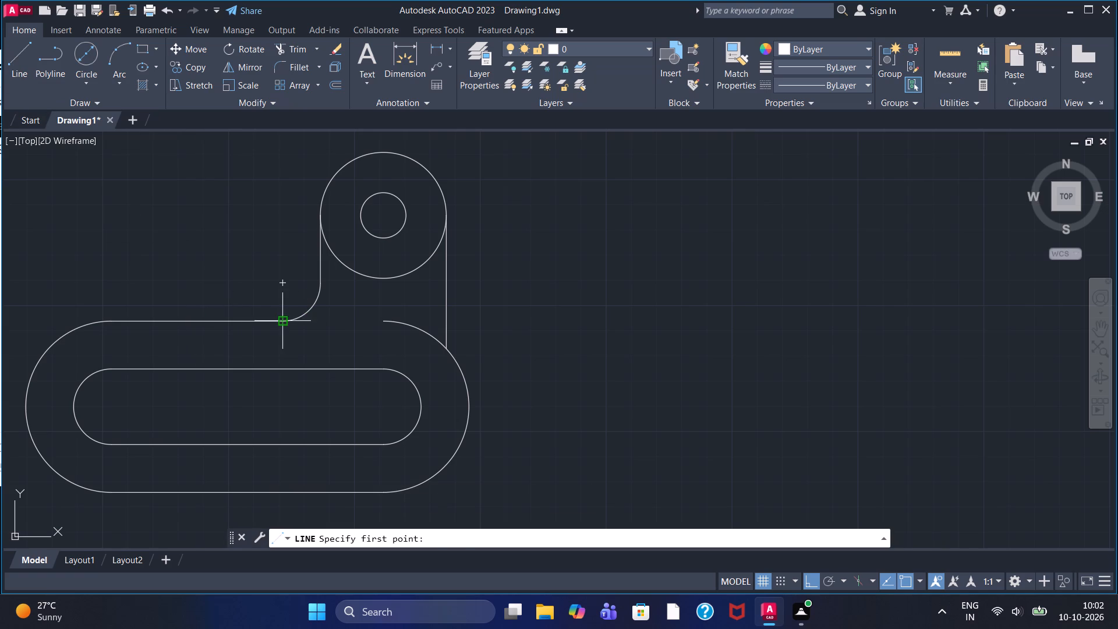
pyautogui.moveTo(286, 325); pyautogui.dragTo(292, 325)
pyautogui.click(384, 327)
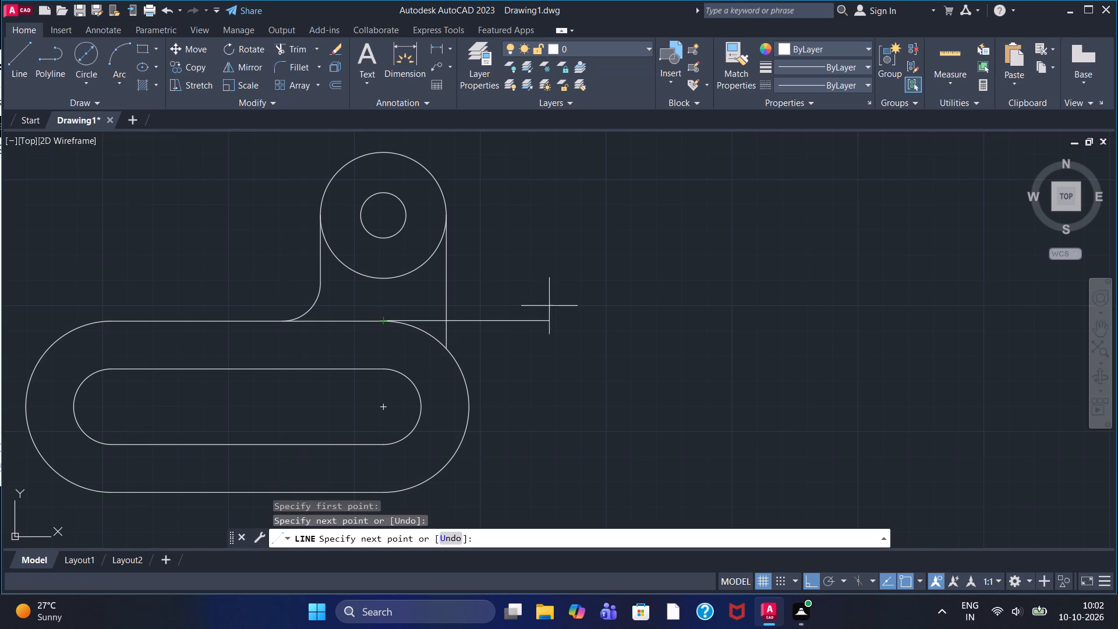
pyautogui.rightClick(558, 274)
pyautogui.click(569, 279)
# Trim away the lower half of the radius 25 circle between the two vertical side lines.
pyautogui.scroll(1, 473, 284)
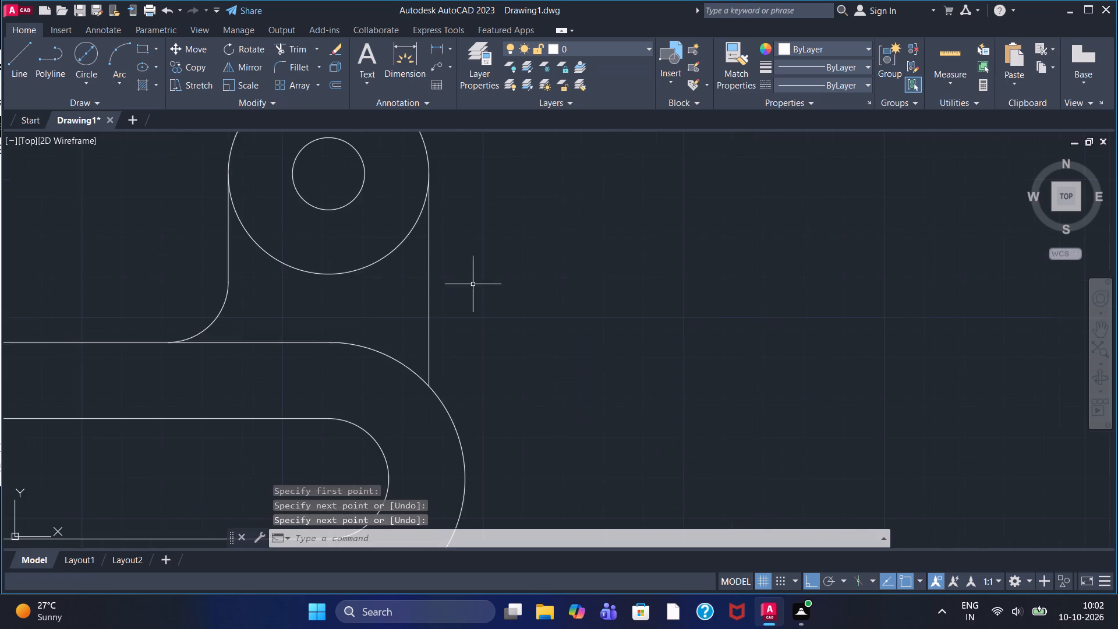
pyautogui.scroll(-2, 474, 297)
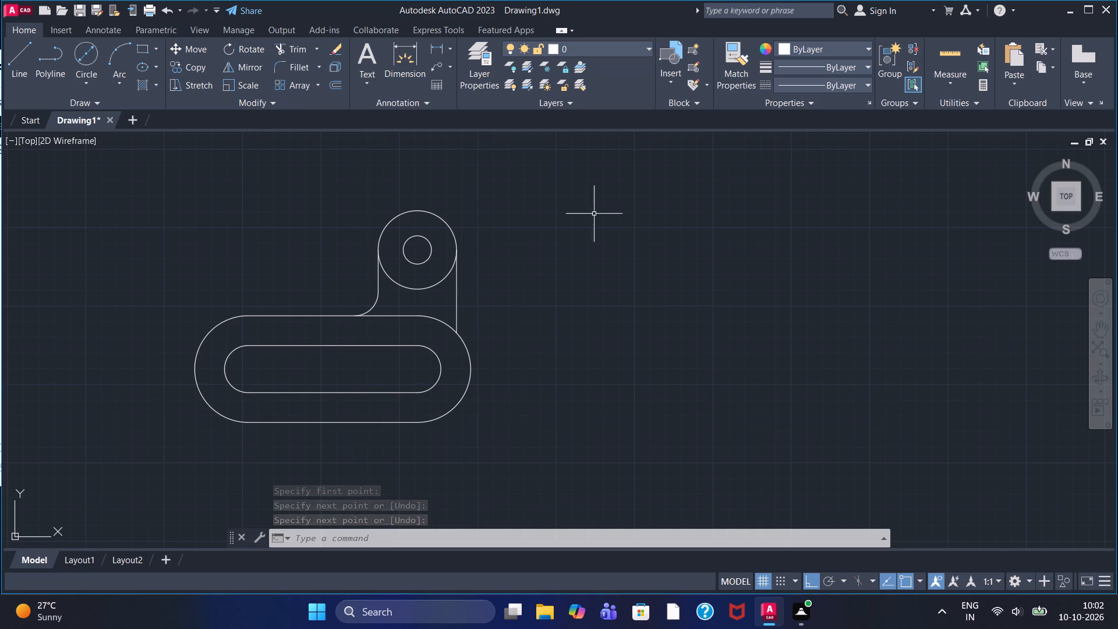
pyautogui.click(300, 49)
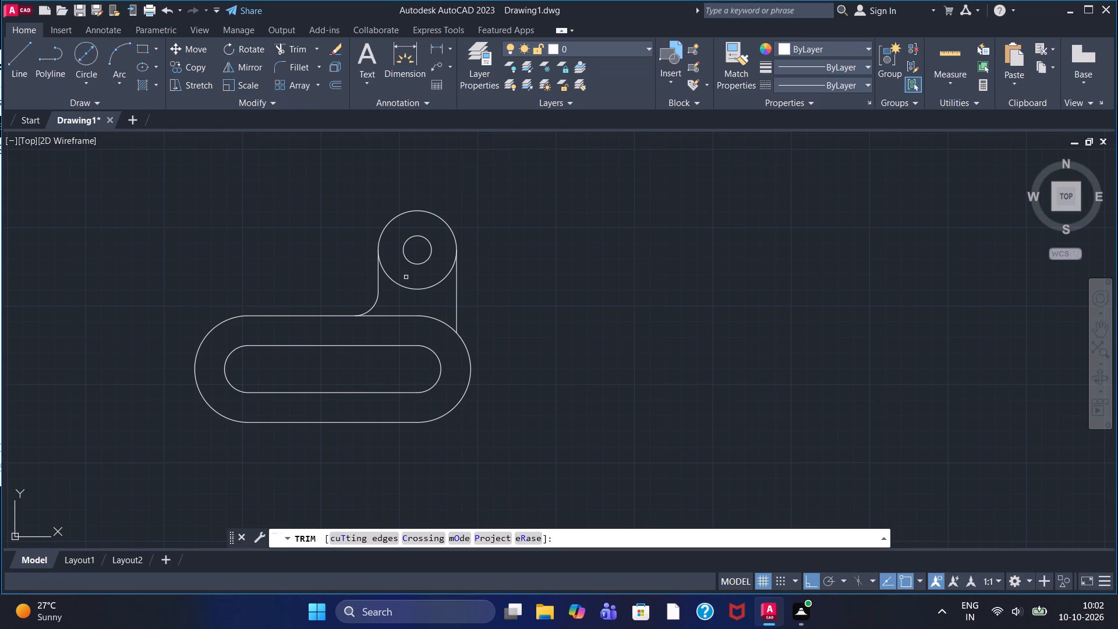
pyautogui.click(418, 291)
pyautogui.scroll(1, 550, 312)
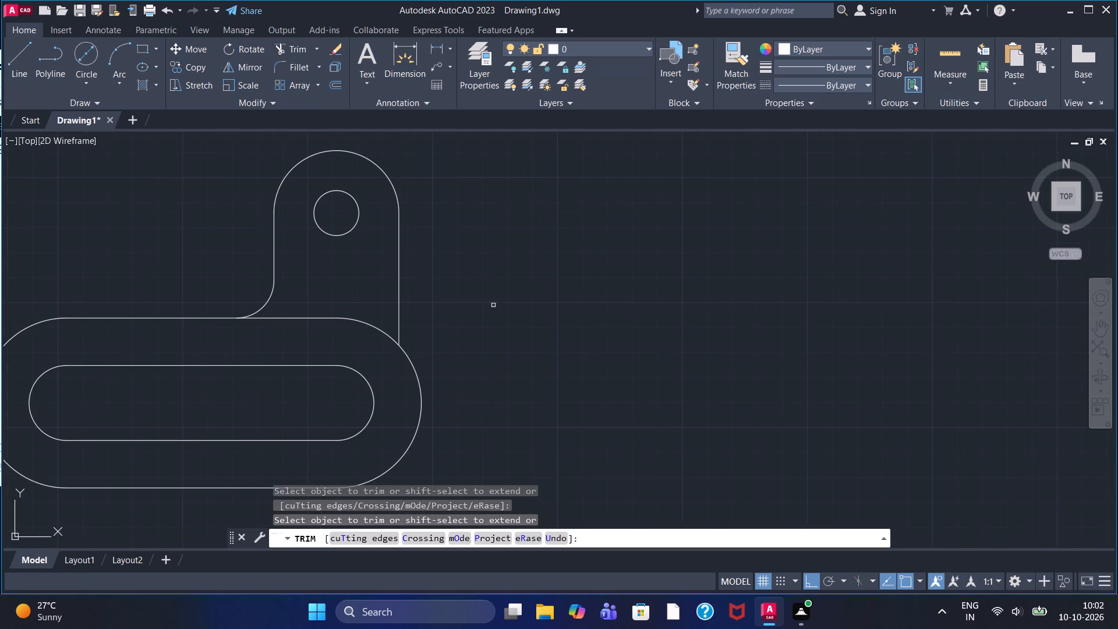
pyautogui.scroll(-1, 489, 303)
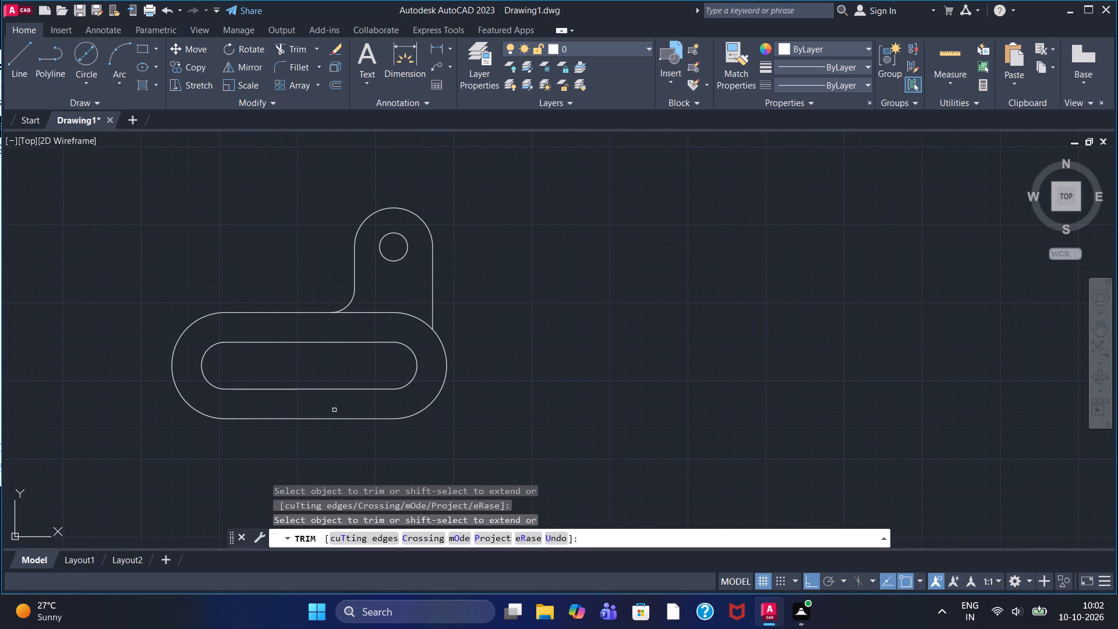
pyautogui.scroll(-1, 345, 408)
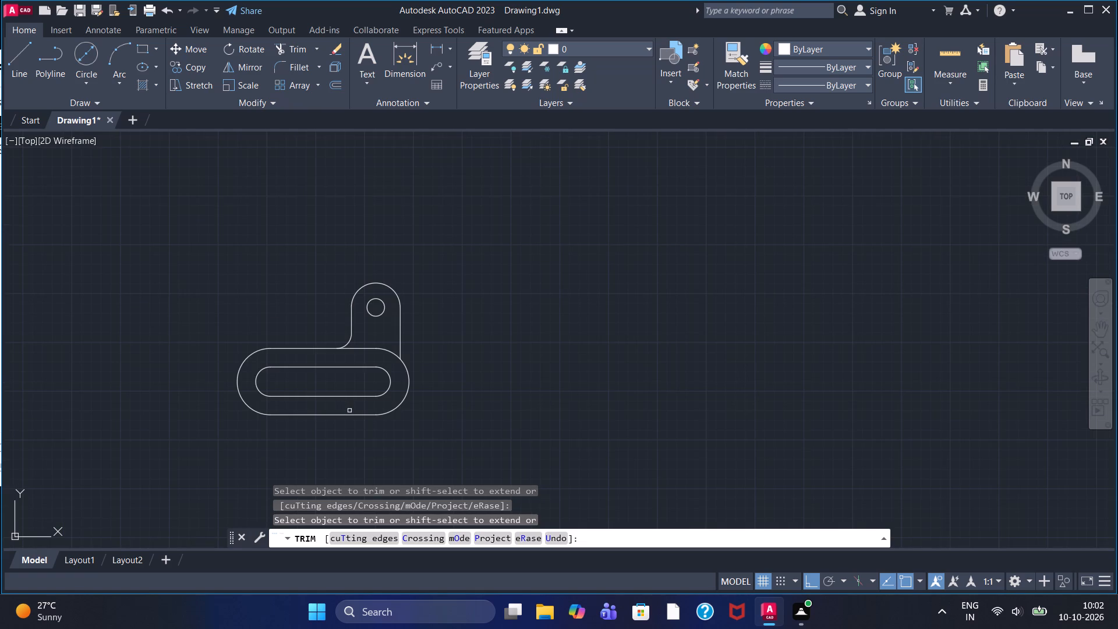
pyautogui.press('Escape')
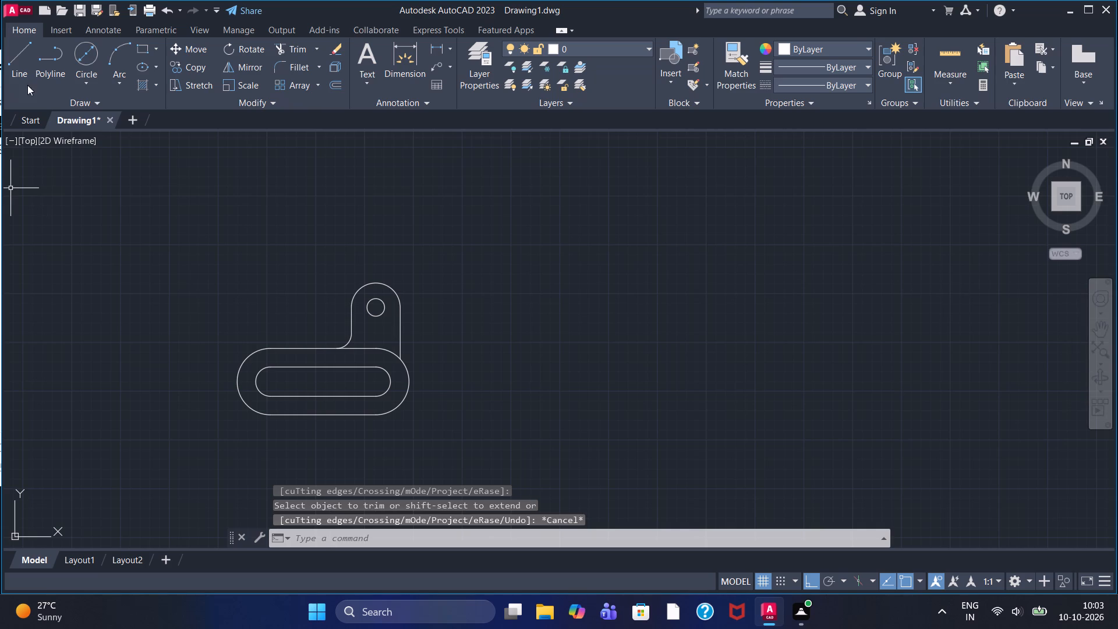
# Turn off the Midpoint and Quadrant object snaps.
pyautogui.click(22, 66)
pyautogui.scroll(-1, 348, 308)
pyautogui.scroll(2, 346, 302)
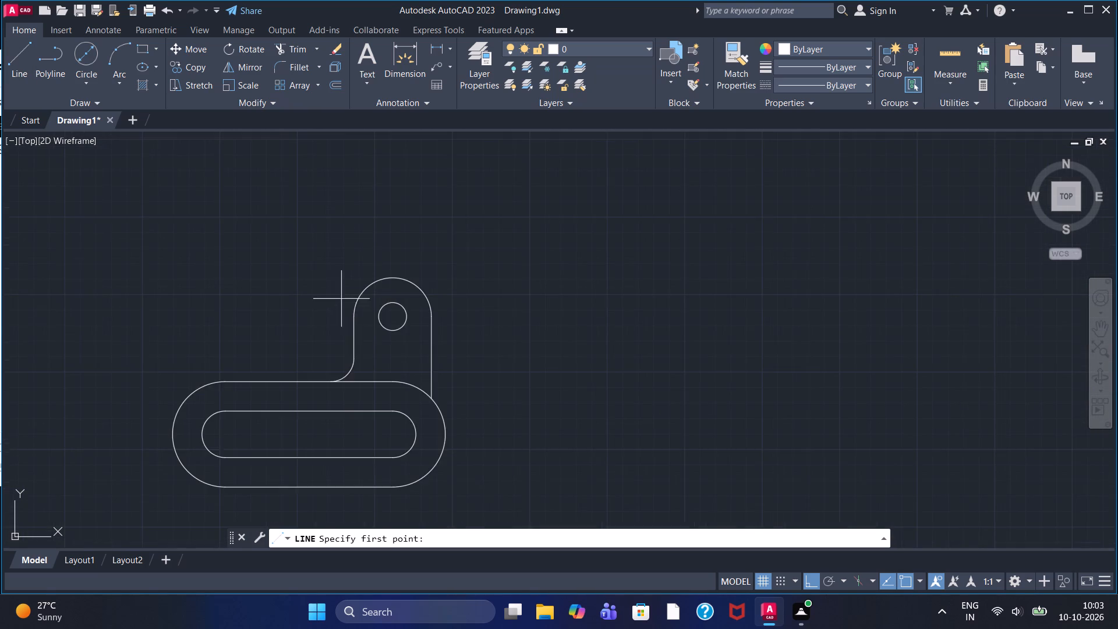
pyautogui.scroll(1, 327, 305)
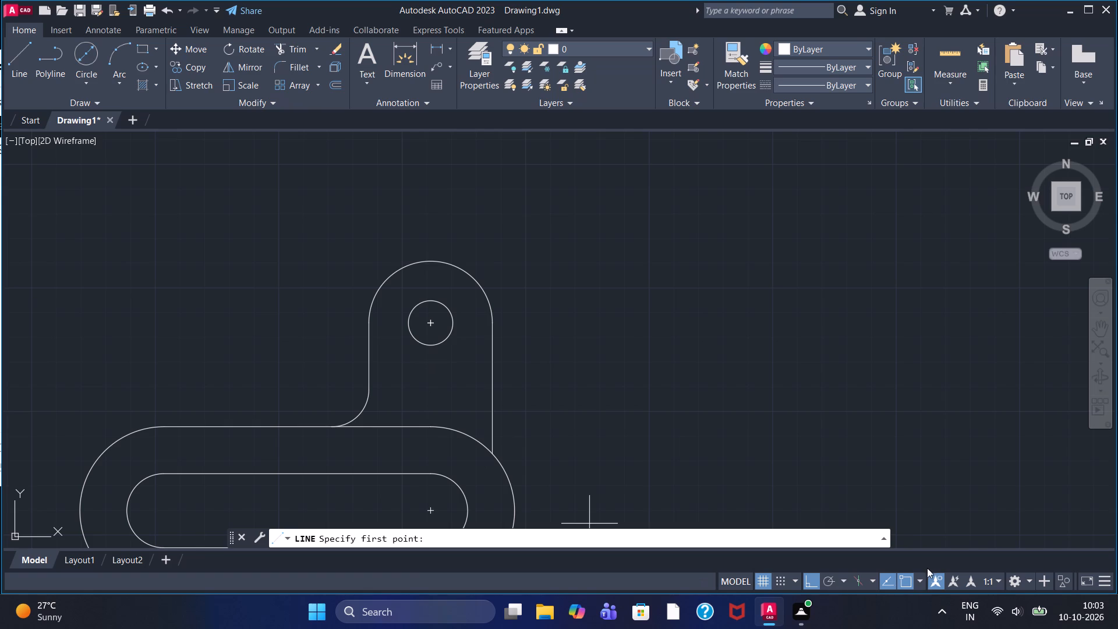
pyautogui.click(915, 583)
pyautogui.click(907, 333)
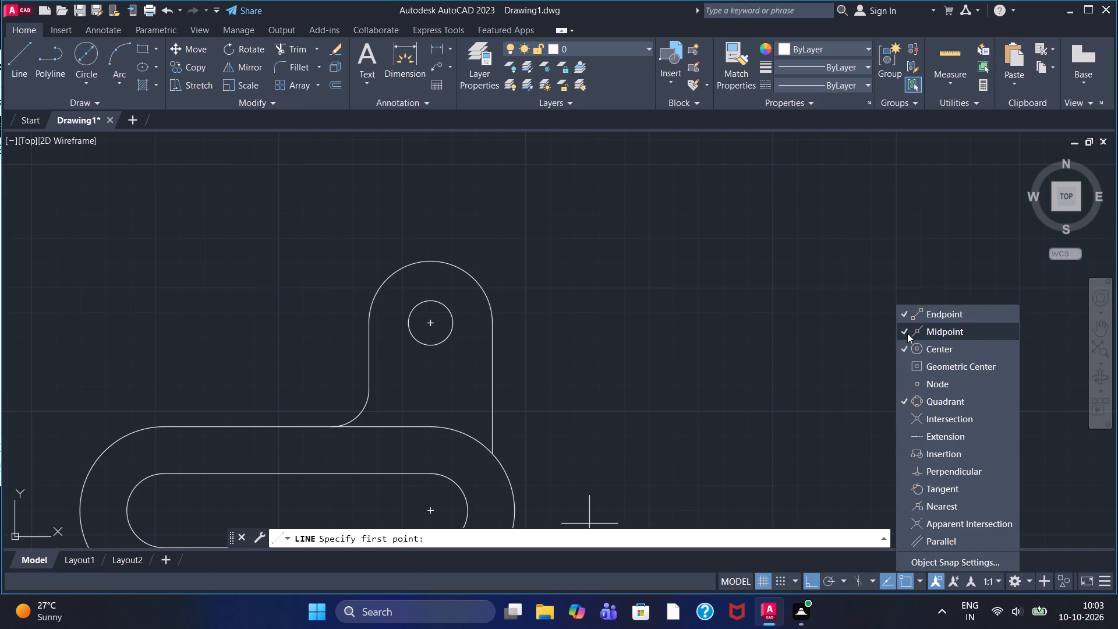
pyautogui.click(785, 361)
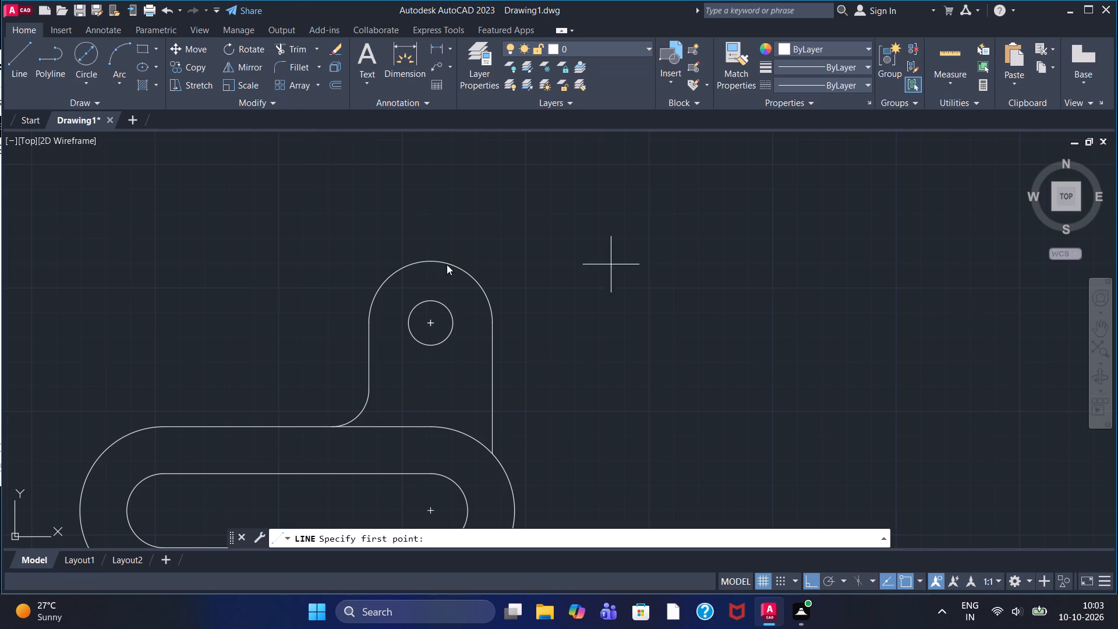
pyautogui.click(10, 65)
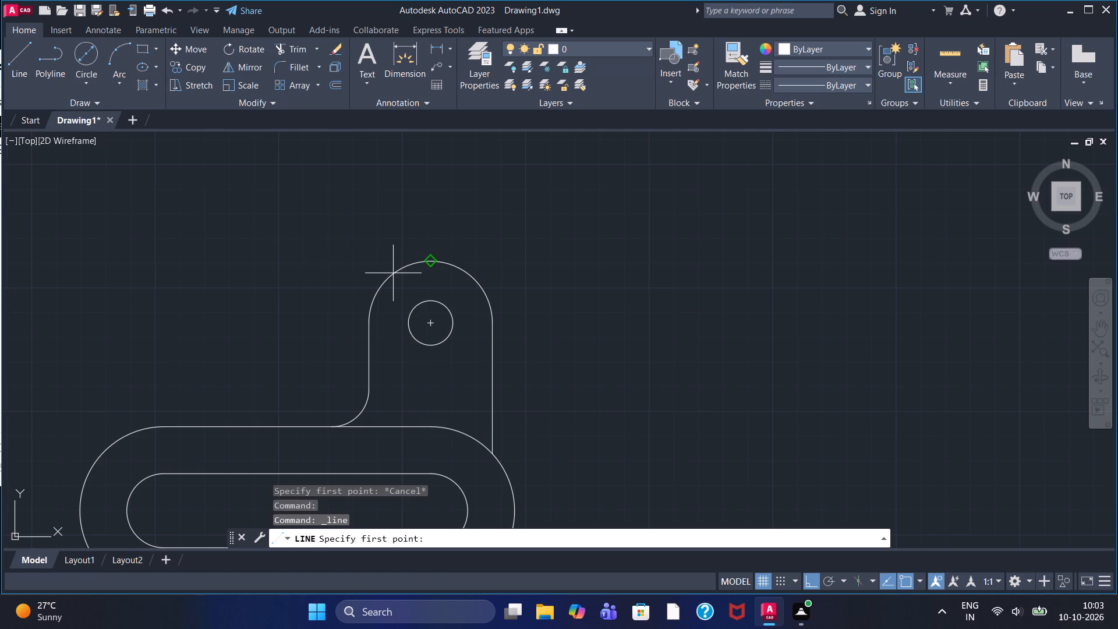
pyautogui.click(918, 579)
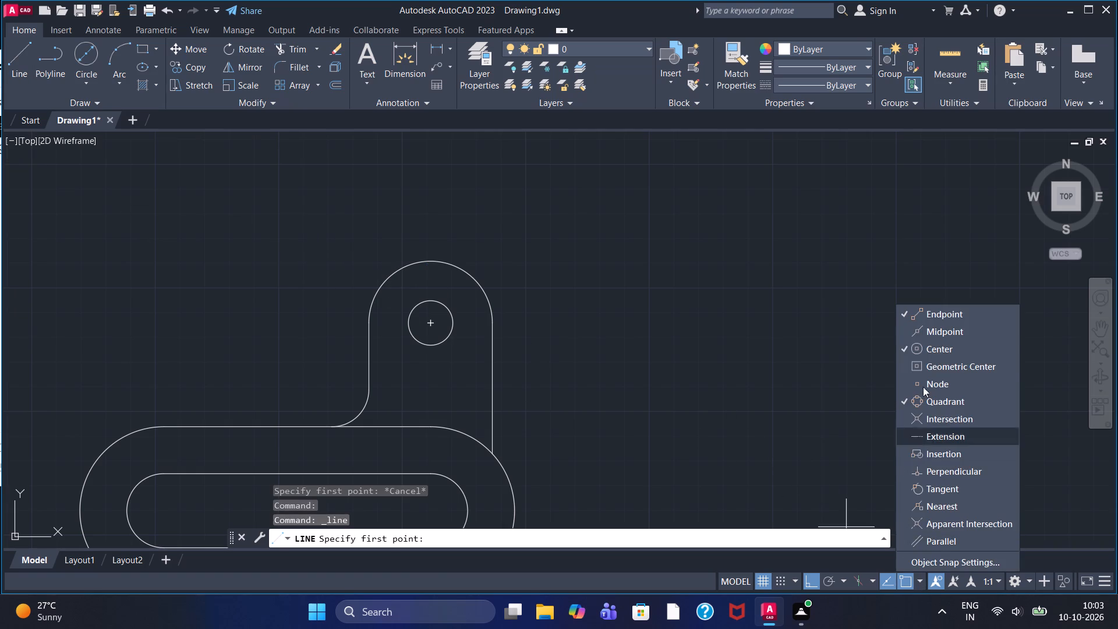
pyautogui.click(939, 399)
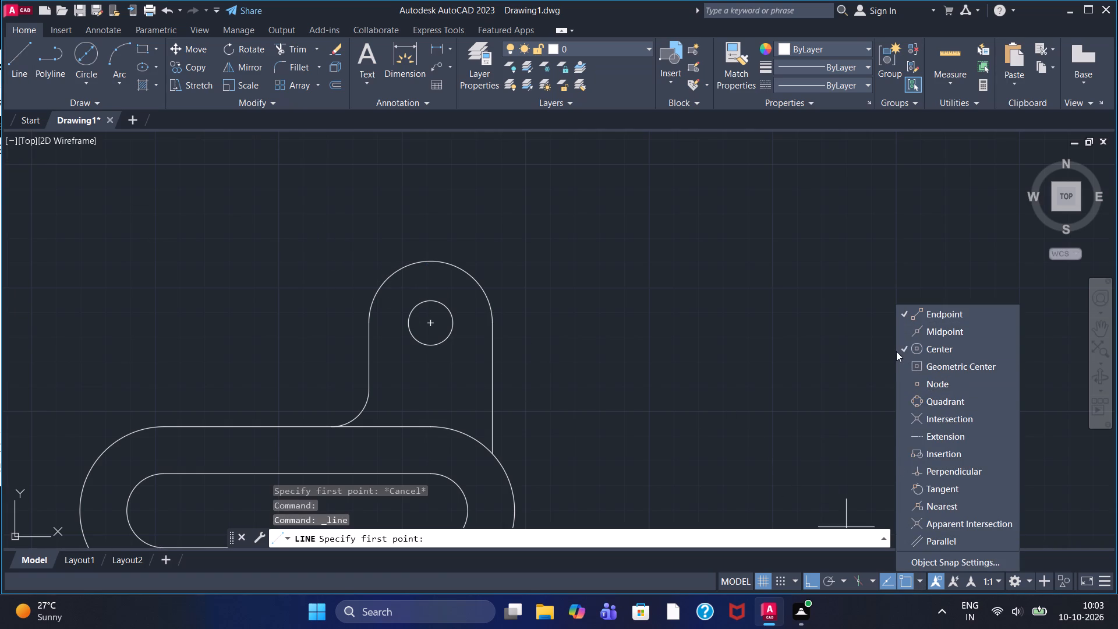
pyautogui.click(819, 294)
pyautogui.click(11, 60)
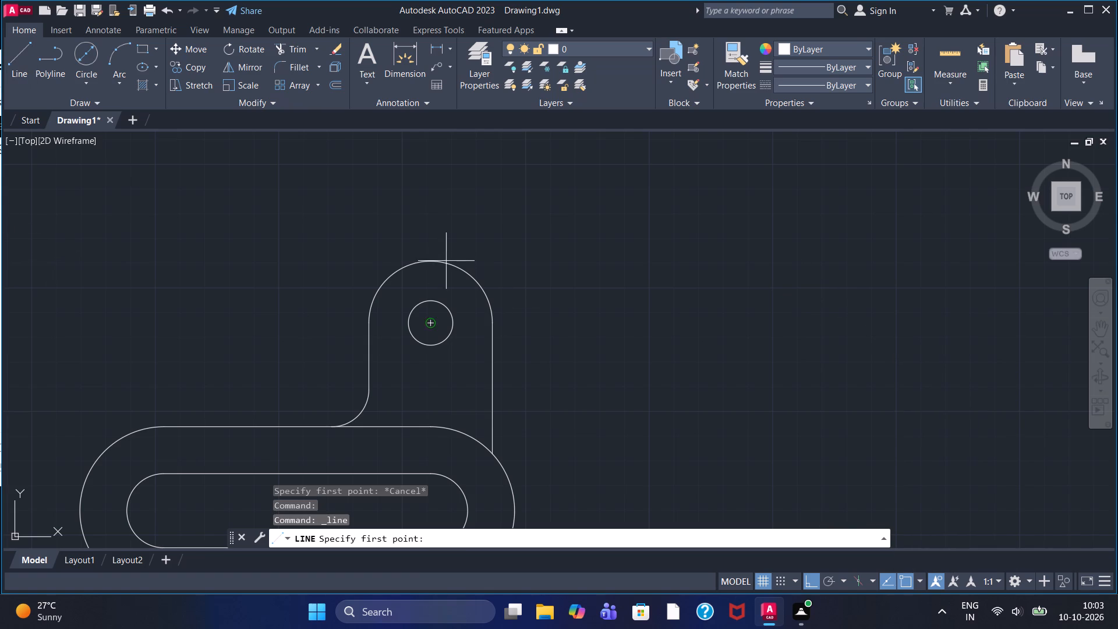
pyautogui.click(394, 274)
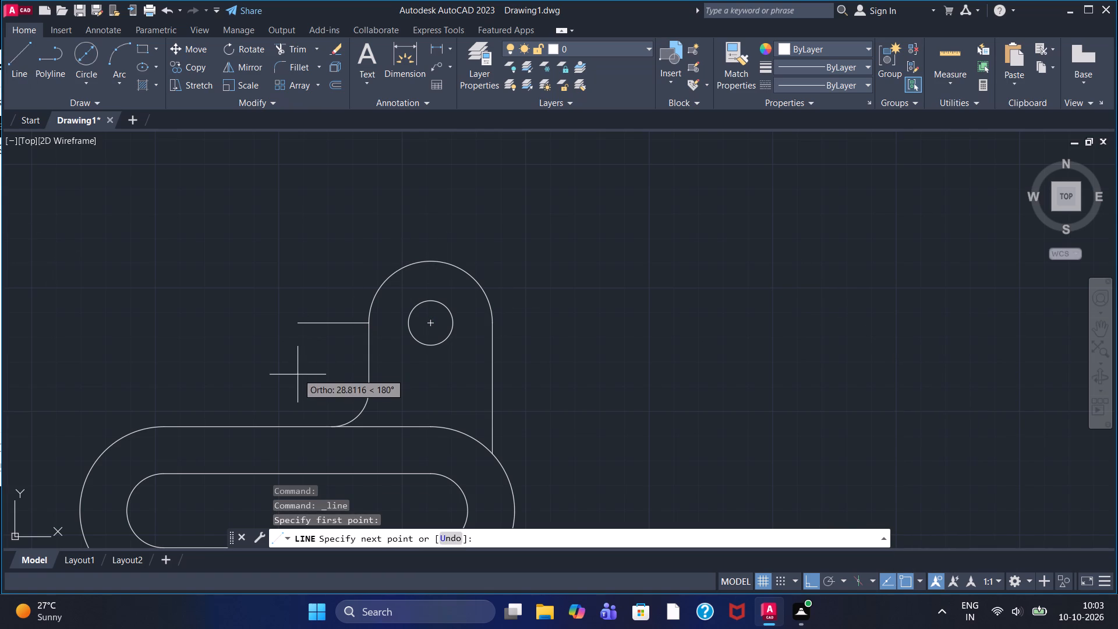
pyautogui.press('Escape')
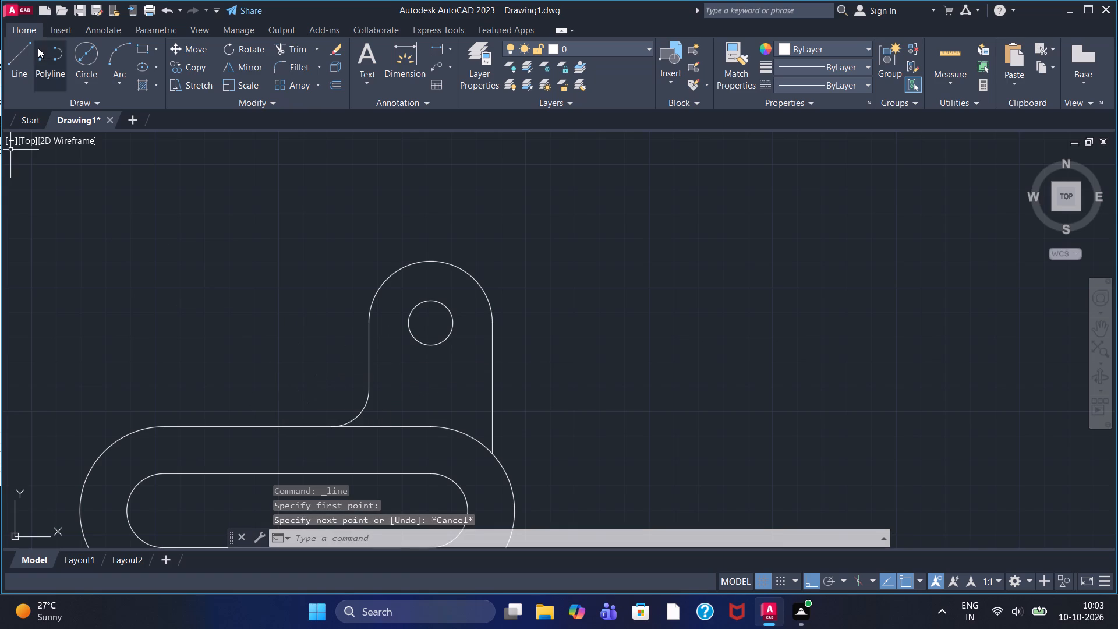
# Turn off the Endpoint object snap.
pyautogui.click(22, 54)
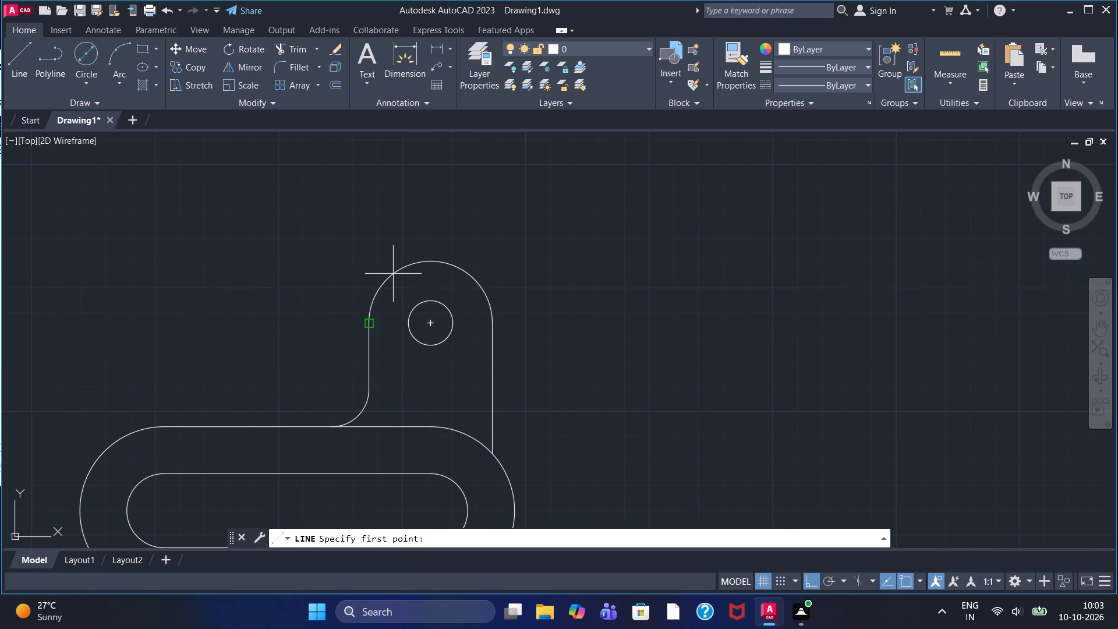
pyautogui.click(921, 577)
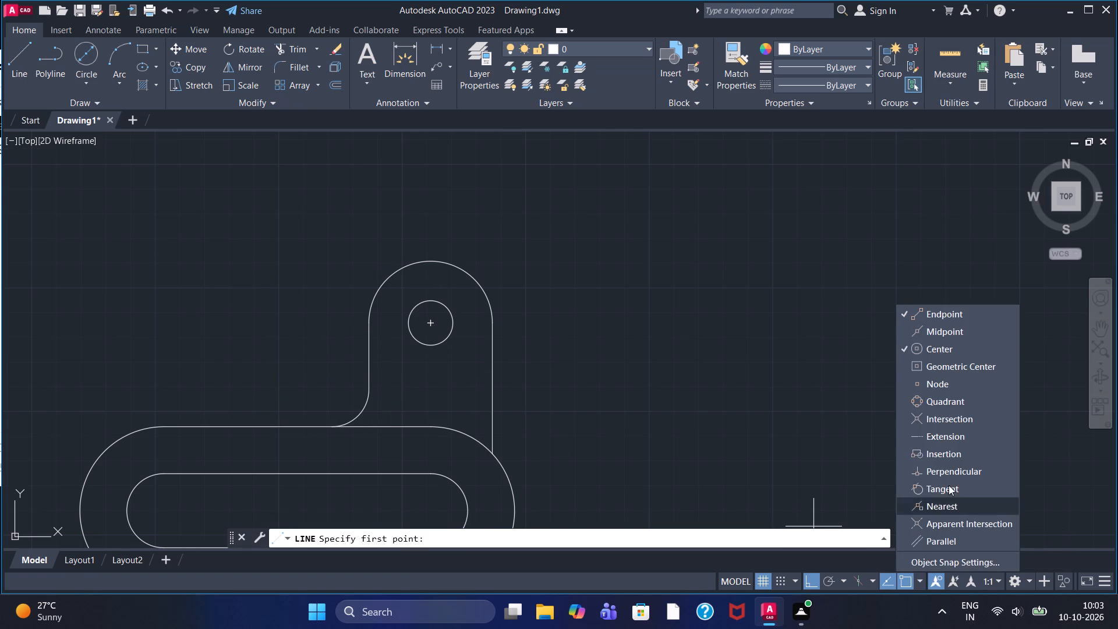
pyautogui.click(940, 314)
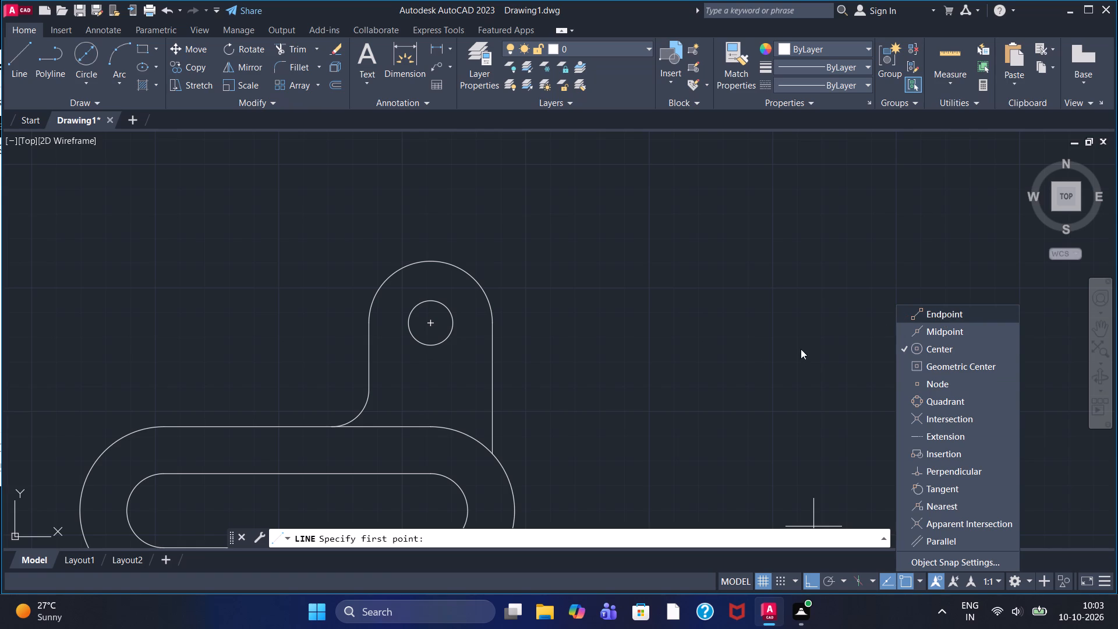
pyautogui.click(752, 344)
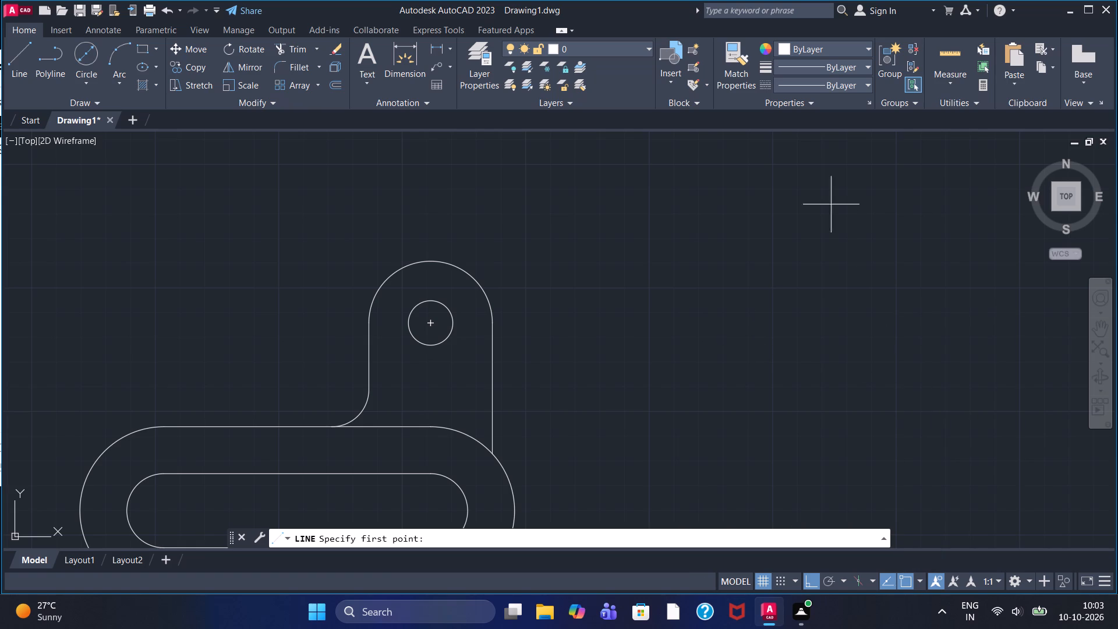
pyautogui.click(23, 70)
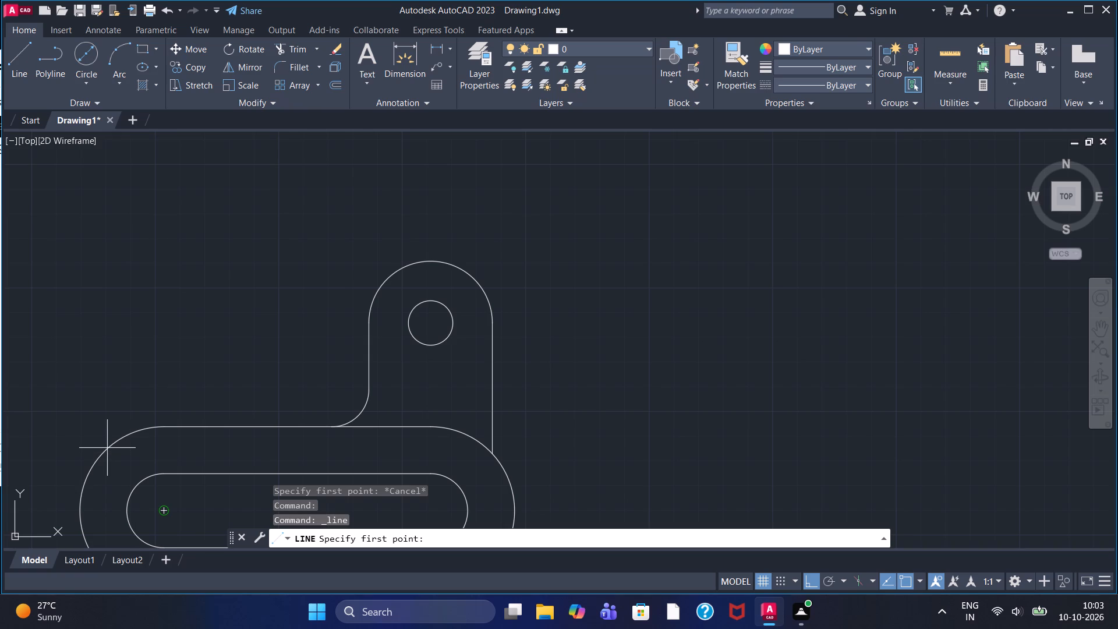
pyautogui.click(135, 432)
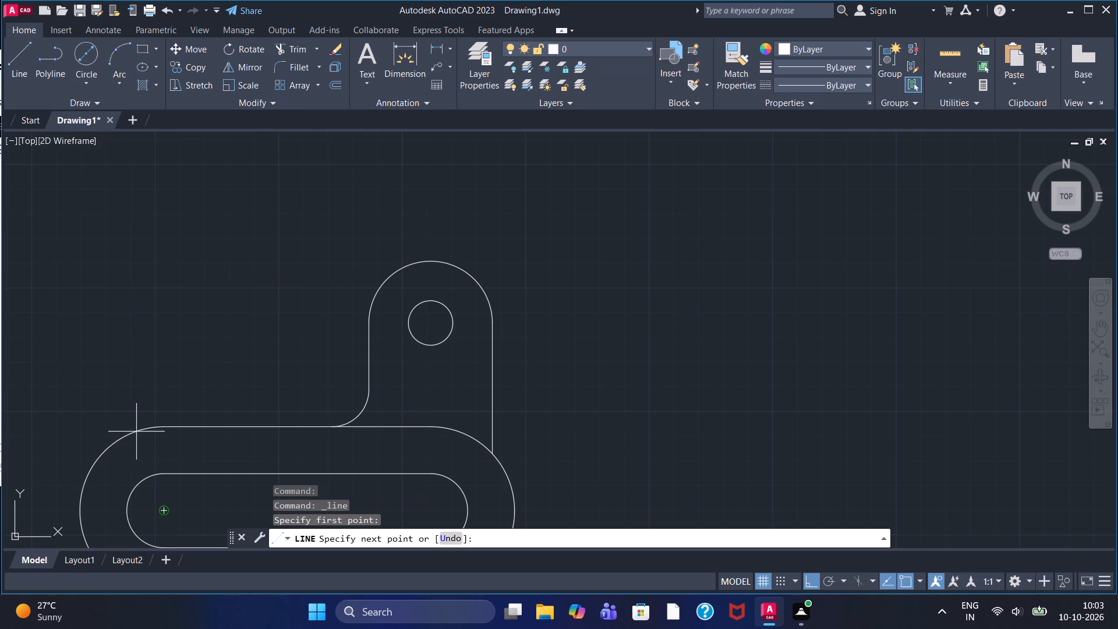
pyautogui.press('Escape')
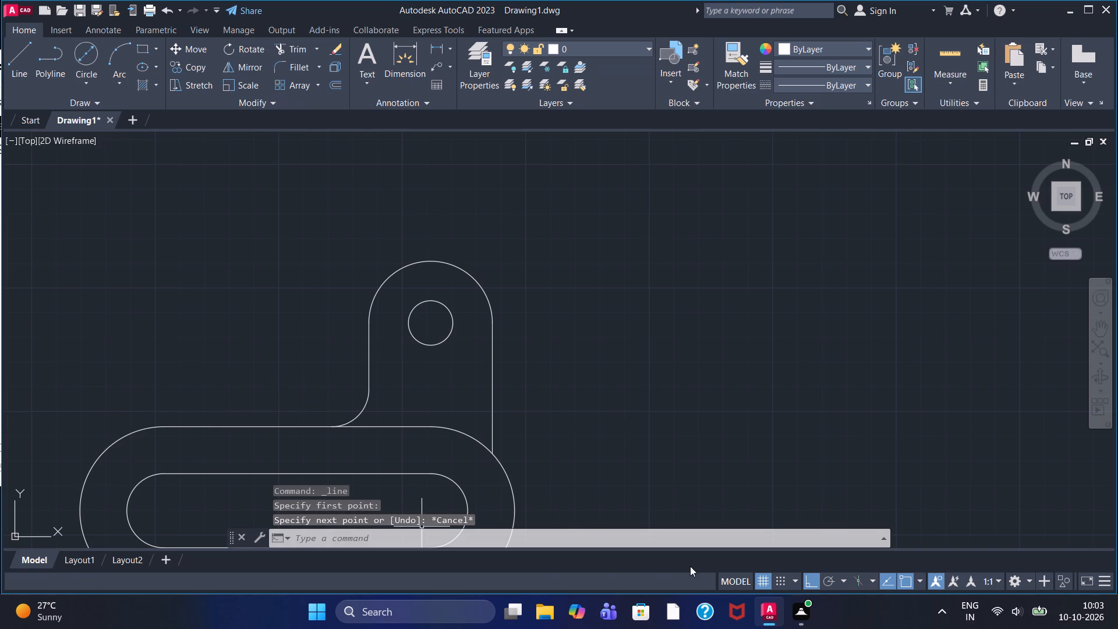
# Turn off the Center object snap.
pyautogui.click(922, 580)
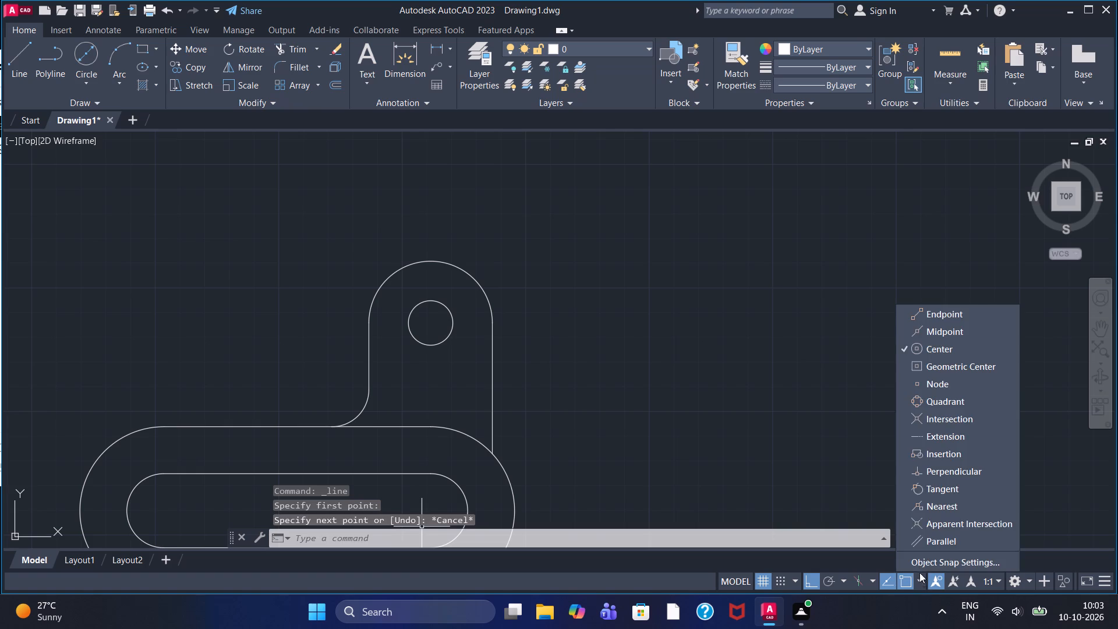
pyautogui.click(930, 345)
pyautogui.press('Escape')
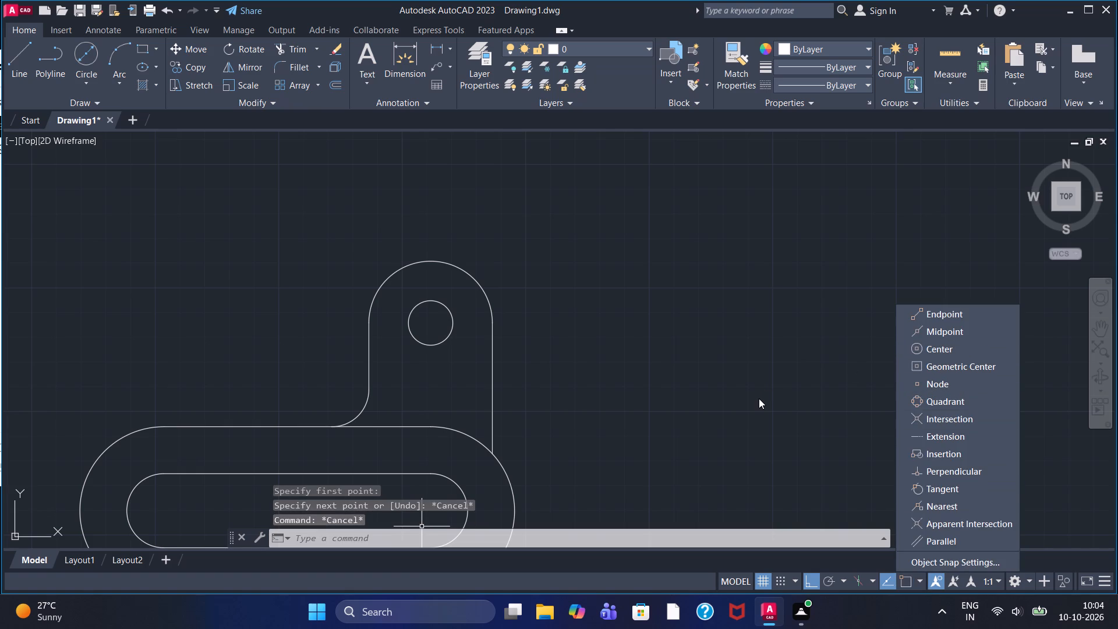
# Draw a slanted line, with ortho mode off, from the outer slot's upper-left arc to the boss's top arc.
pyautogui.click(20, 58)
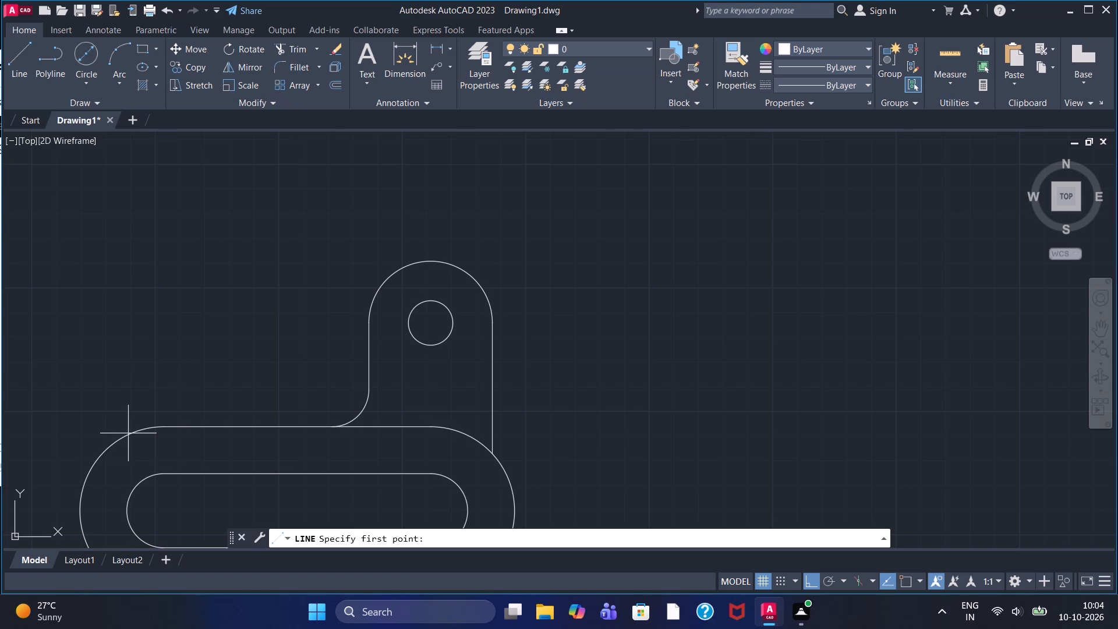
pyautogui.scroll(-3, 129, 440)
pyautogui.scroll(6, 121, 443)
pyautogui.scroll(2, 162, 414)
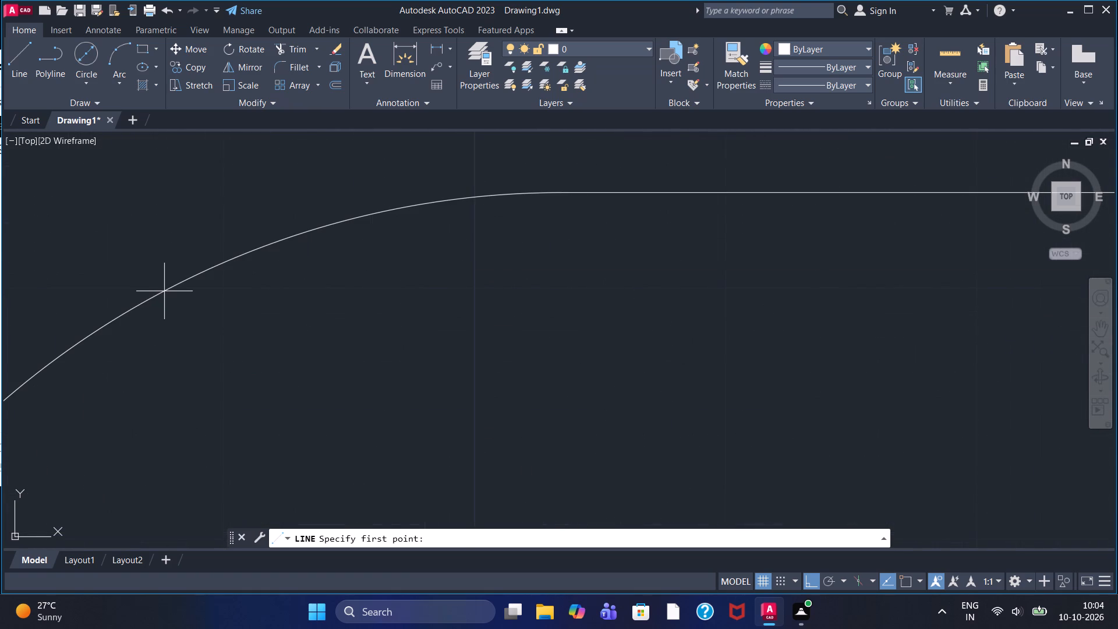
pyautogui.click(164, 291)
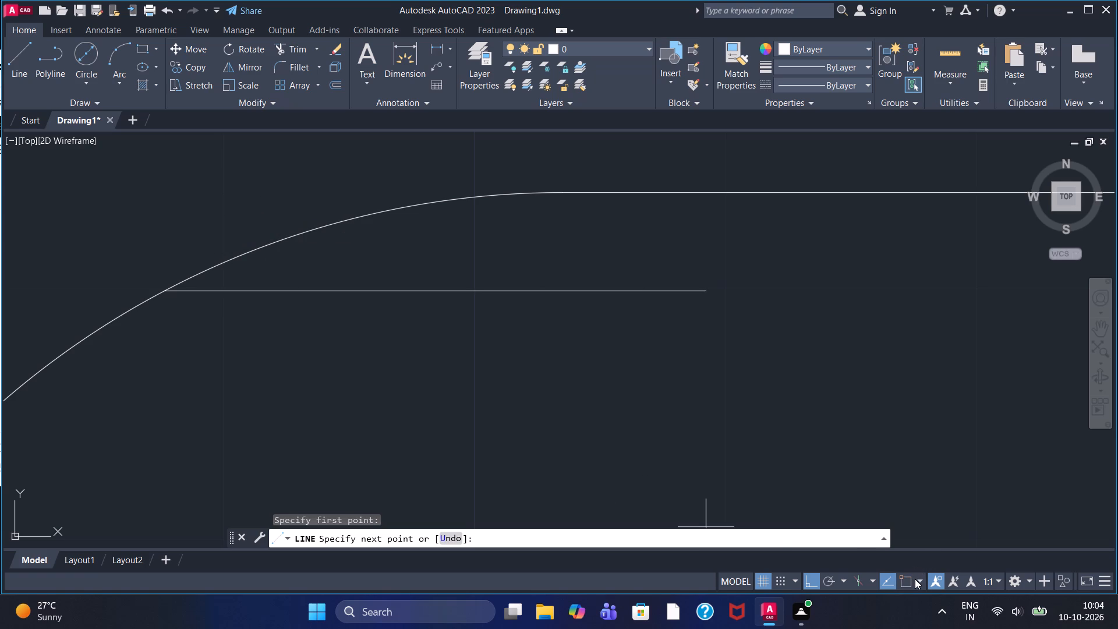
pyautogui.click(809, 575)
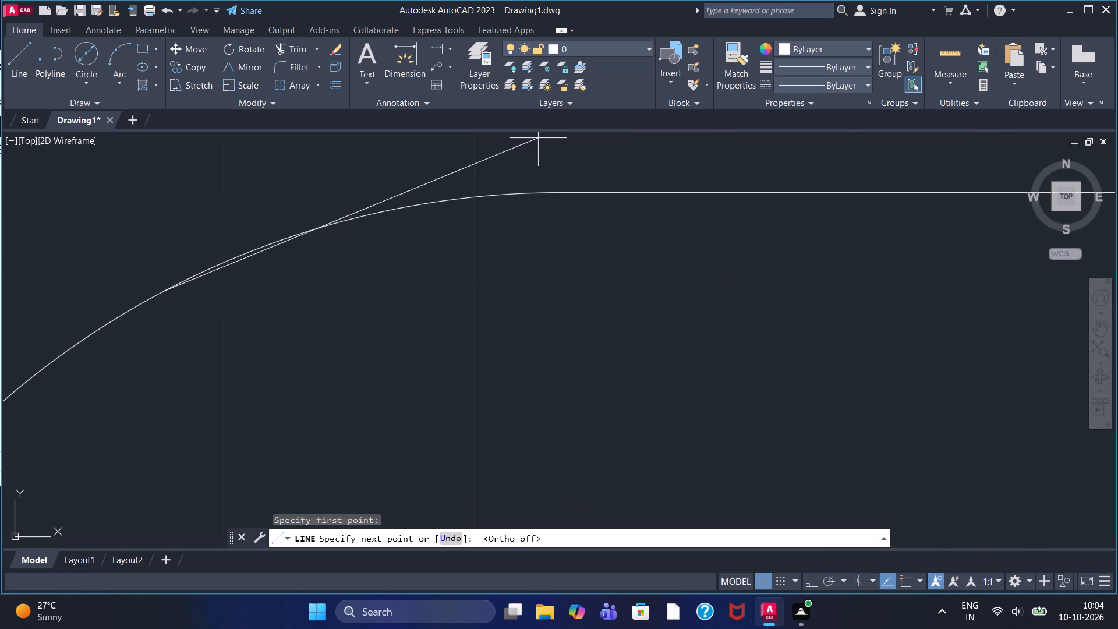
pyautogui.scroll(3, 519, 165)
pyautogui.scroll(-8, 512, 187)
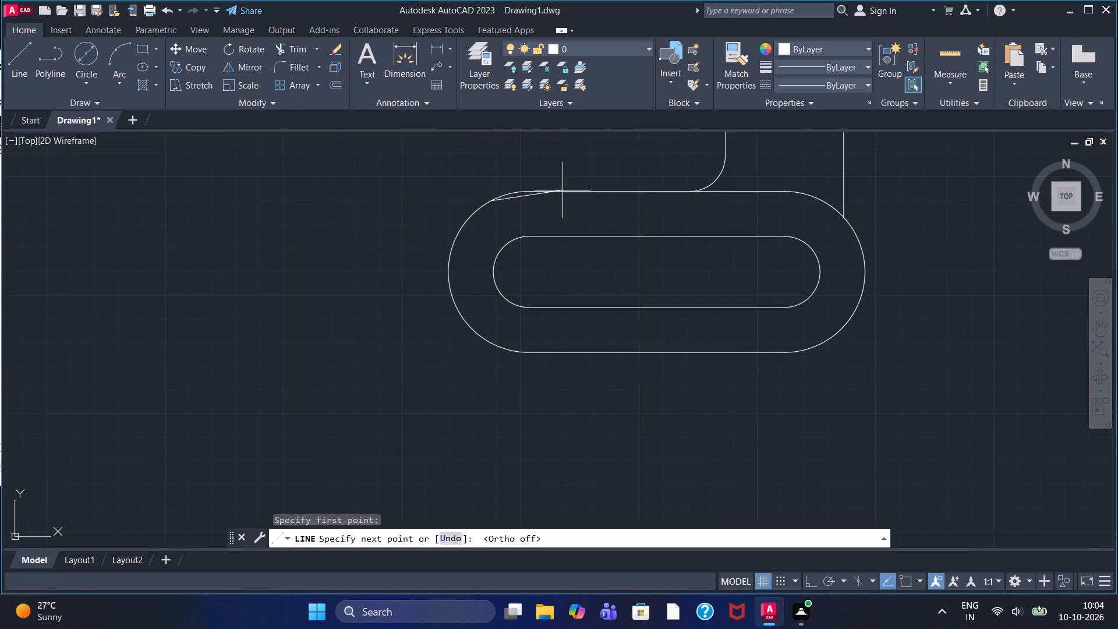
pyautogui.scroll(-2, 643, 179)
pyautogui.moveTo(619, 165); pyautogui.dragTo(505, 246, button='middle')
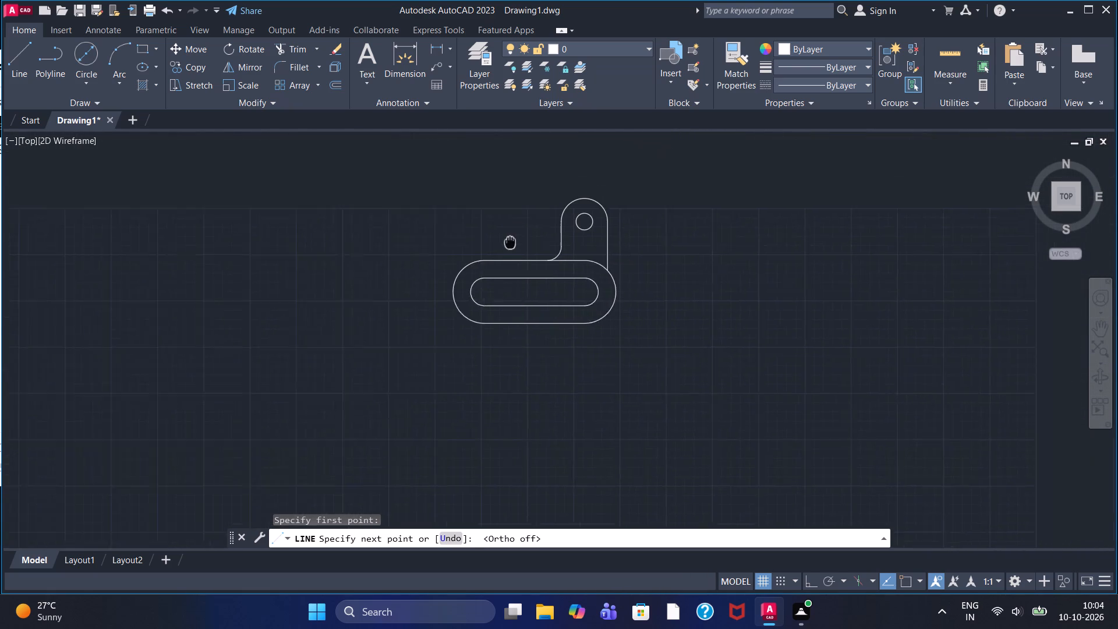
pyautogui.moveTo(505, 246); pyautogui.dragTo(501, 252, button='middle')
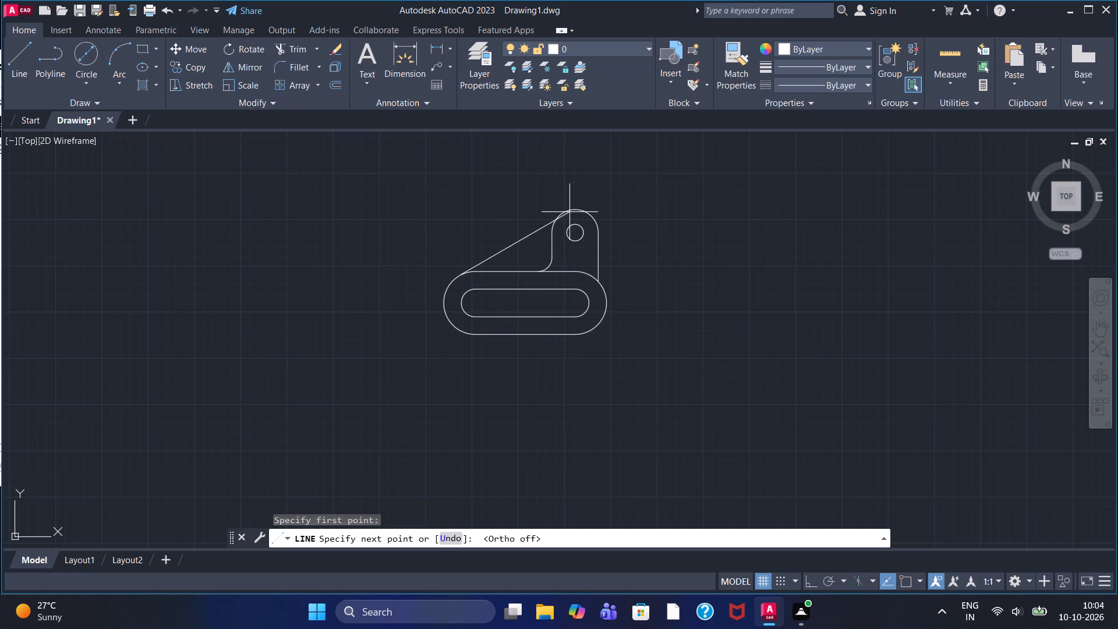
pyautogui.click(569, 212)
pyautogui.rightClick(502, 183)
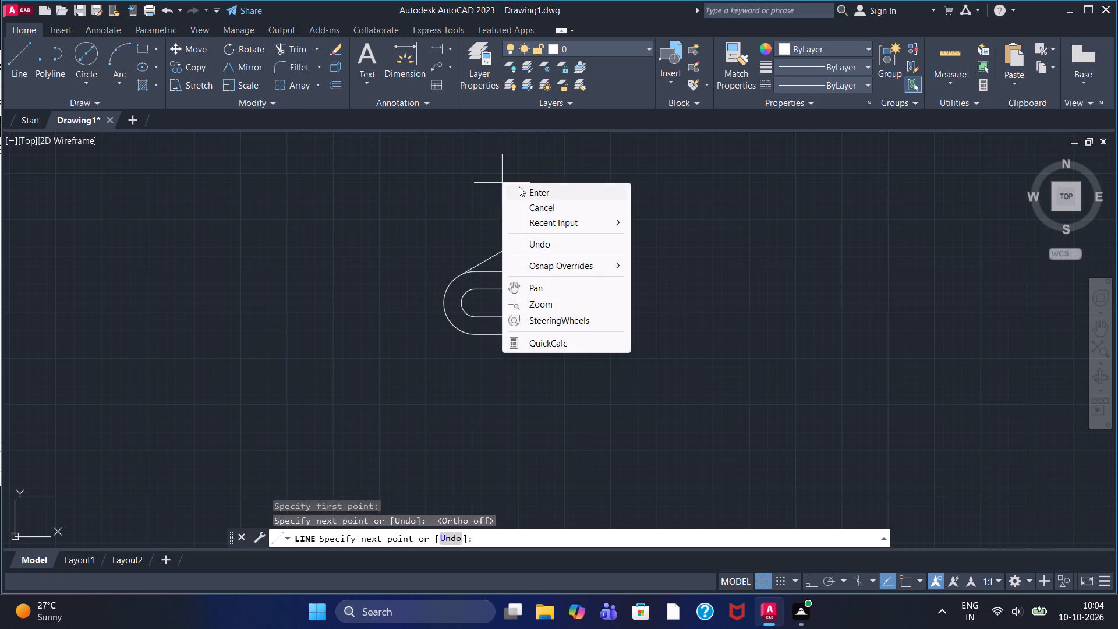
pyautogui.click(519, 187)
# Trim the slanted line's short lower end that overshoots inside the outer slot's left arc.
pyautogui.scroll(-4, 487, 281)
pyautogui.scroll(3, 476, 273)
pyautogui.scroll(3, 536, 315)
pyautogui.scroll(1, 408, 220)
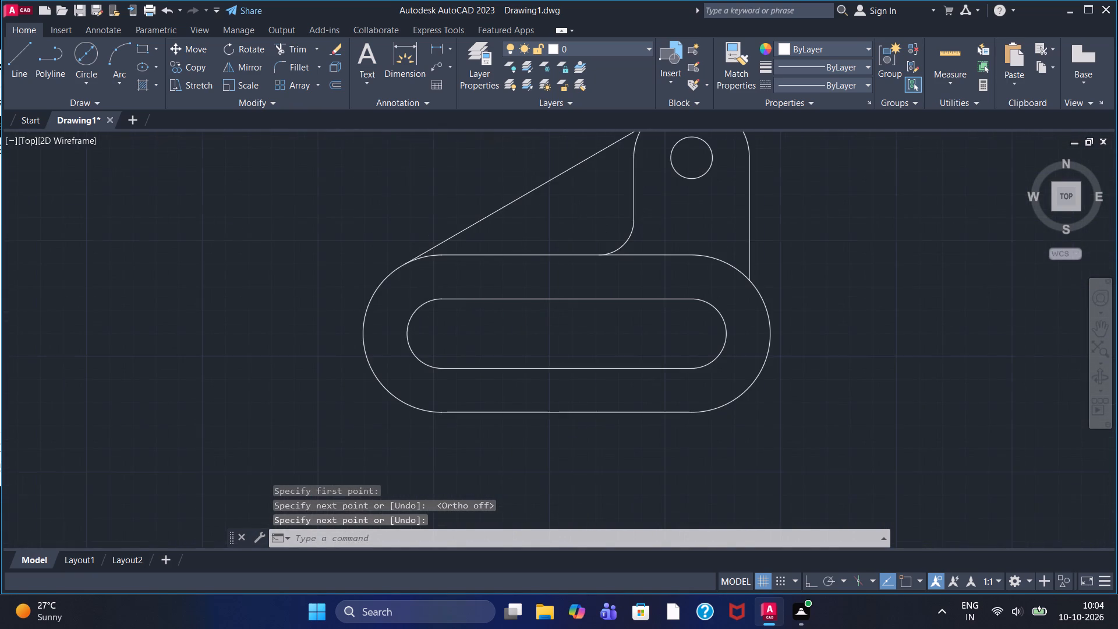
pyautogui.scroll(3, 408, 220)
pyautogui.scroll(2, 441, 383)
pyautogui.scroll(-2, 437, 389)
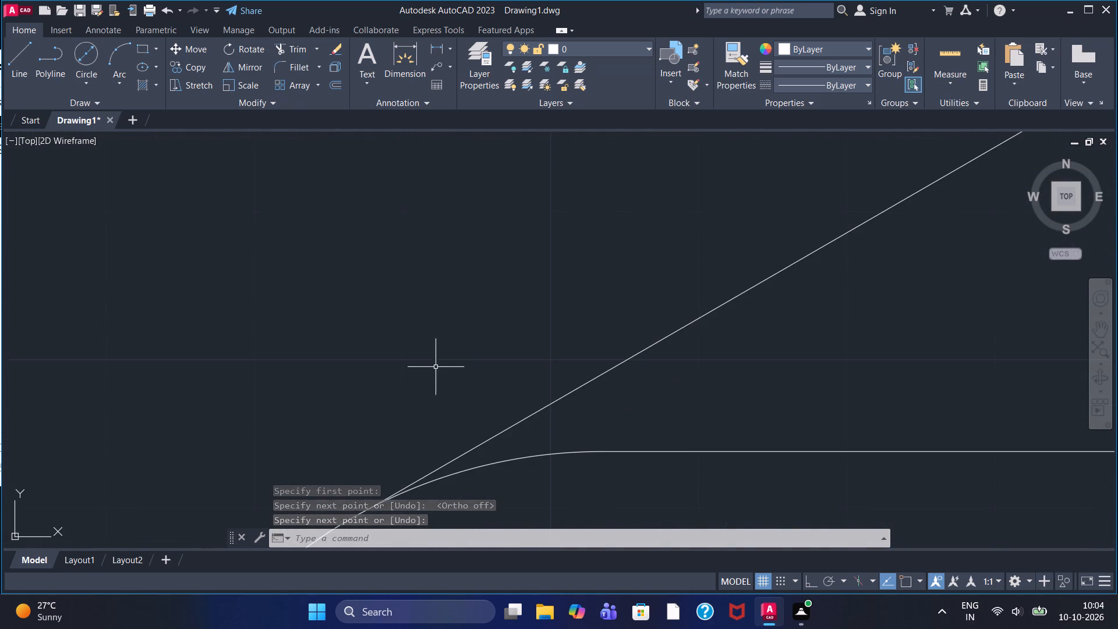
pyautogui.moveTo(436, 366); pyautogui.dragTo(444, 288, button='middle')
pyautogui.scroll(-5, 400, 397)
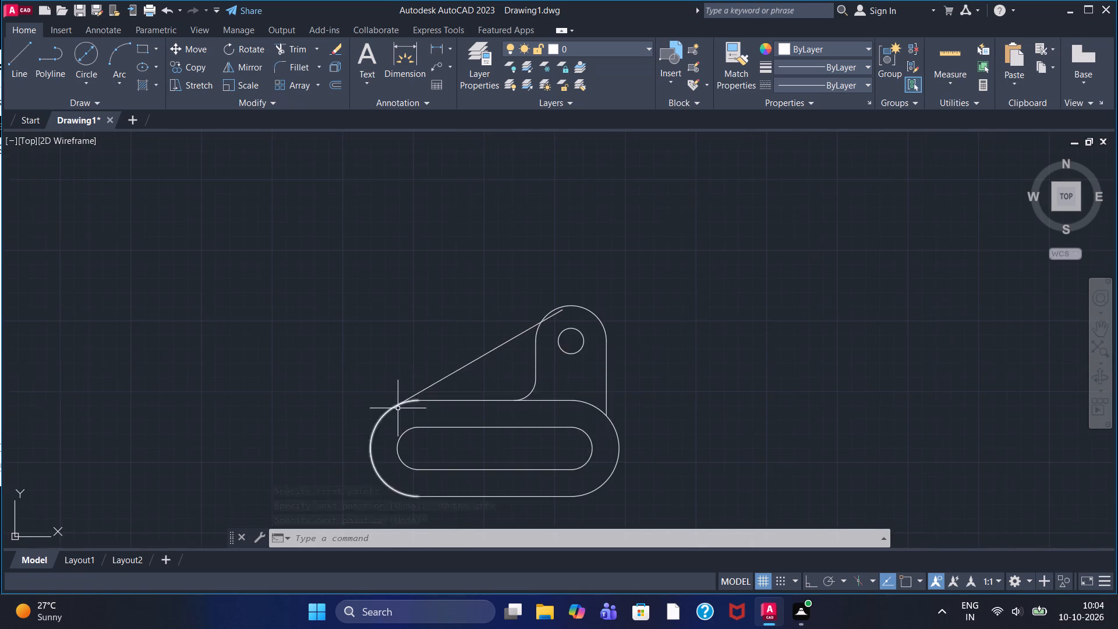
pyautogui.scroll(9, 398, 407)
pyautogui.scroll(1, 241, 346)
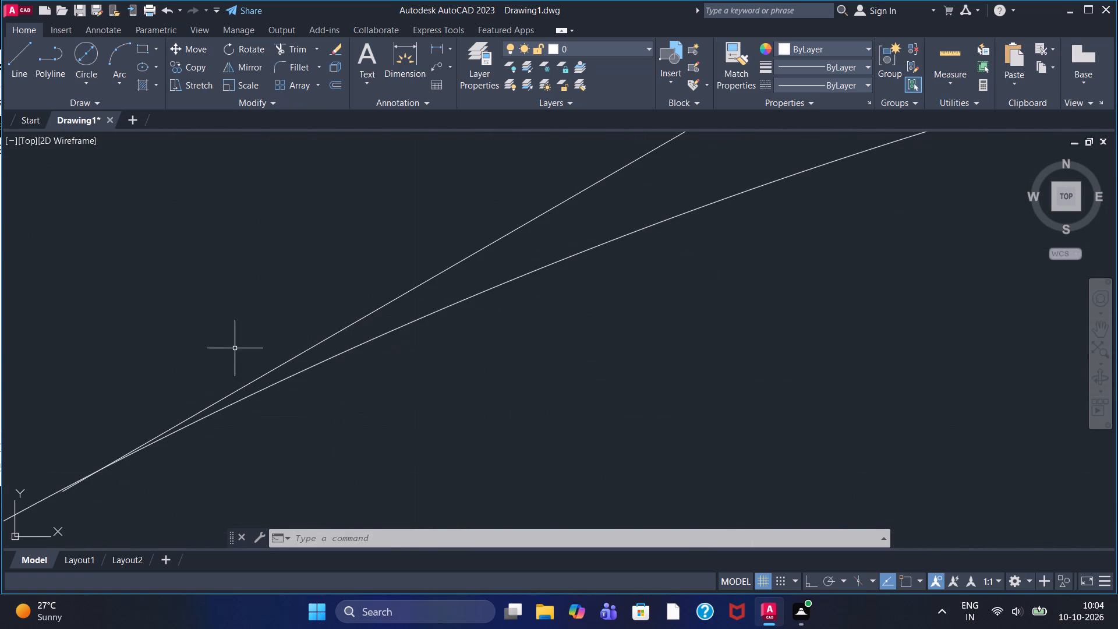
pyautogui.moveTo(193, 328); pyautogui.dragTo(245, 199, button='middle')
pyautogui.scroll(1, 193, 328)
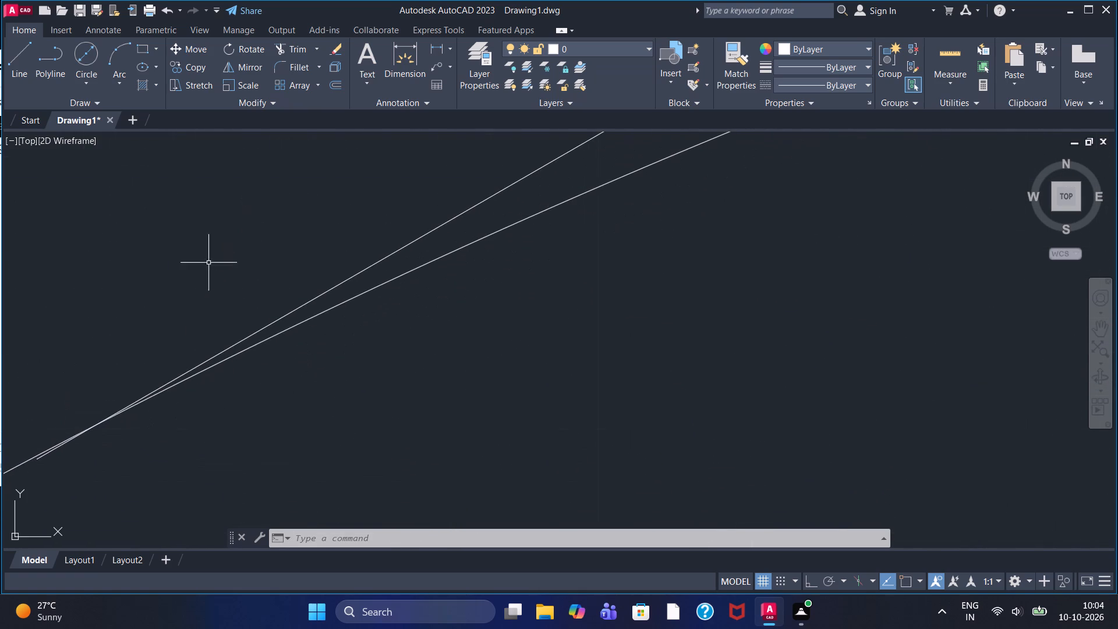
pyautogui.scroll(1, 133, 357)
pyautogui.scroll(2, 211, 411)
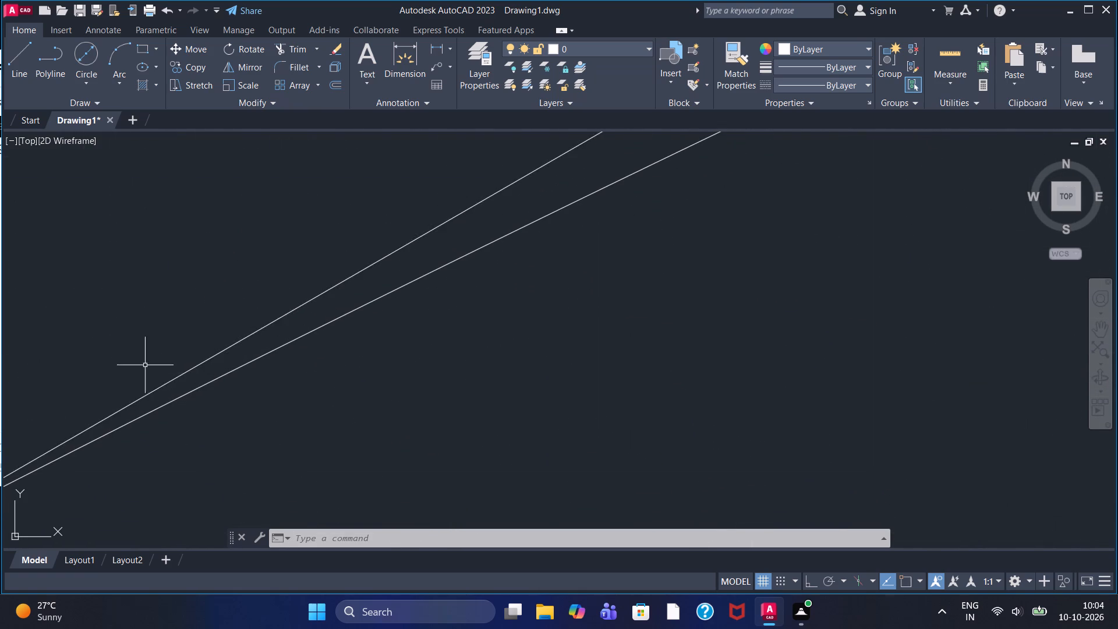
pyautogui.moveTo(142, 338); pyautogui.dragTo(258, 207, button='middle')
pyautogui.scroll(3, 187, 323)
pyautogui.scroll(-2, 192, 326)
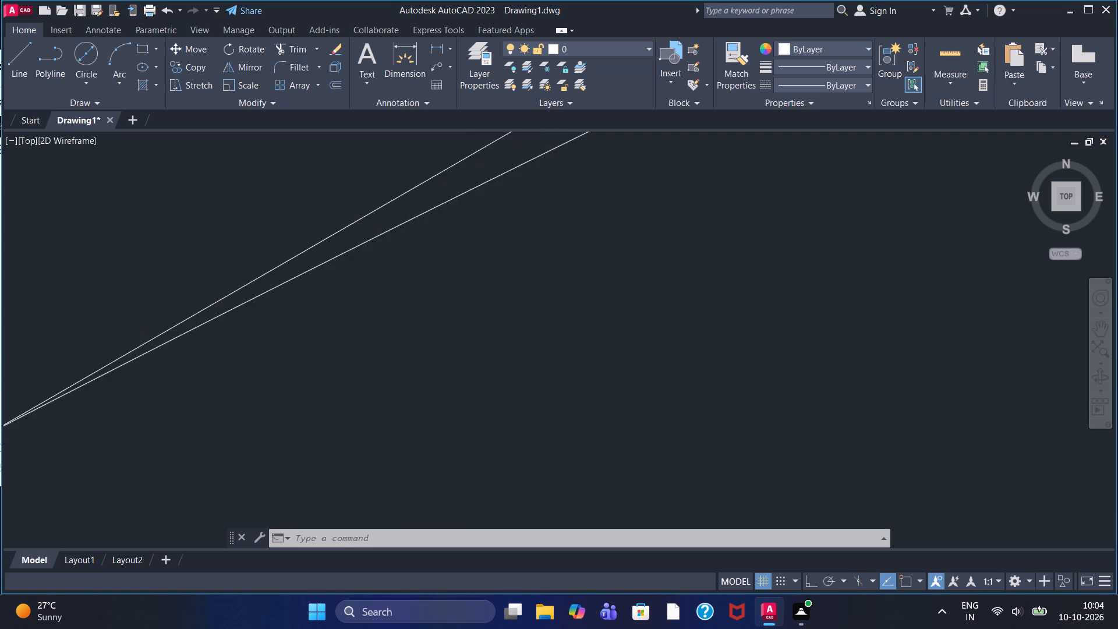
pyautogui.scroll(-8, 199, 335)
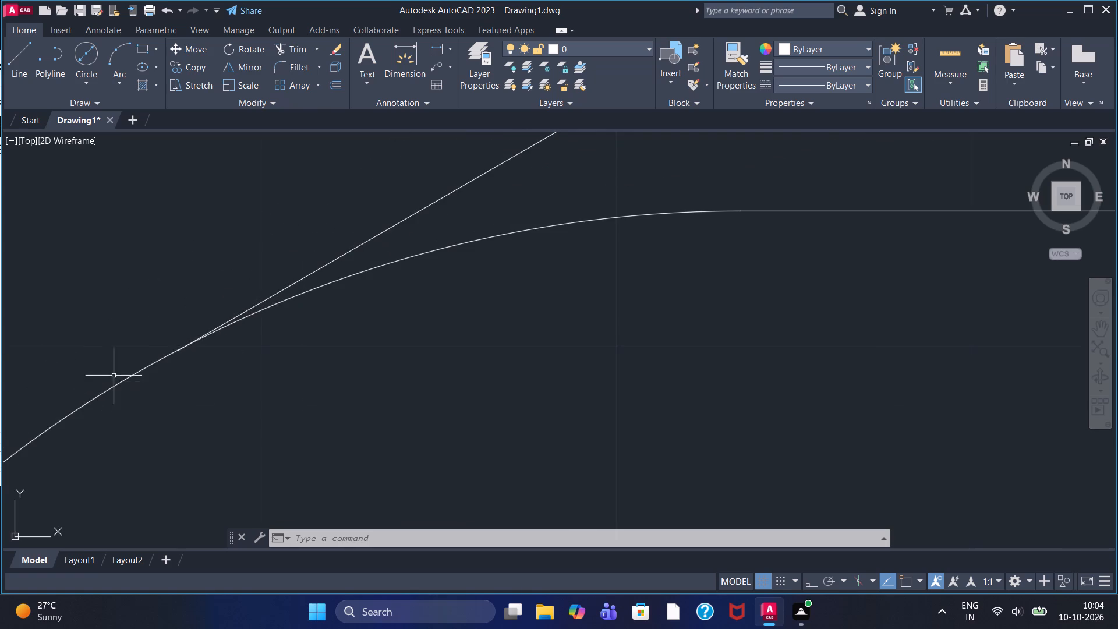
pyautogui.scroll(4, 143, 364)
pyautogui.scroll(1, 421, 291)
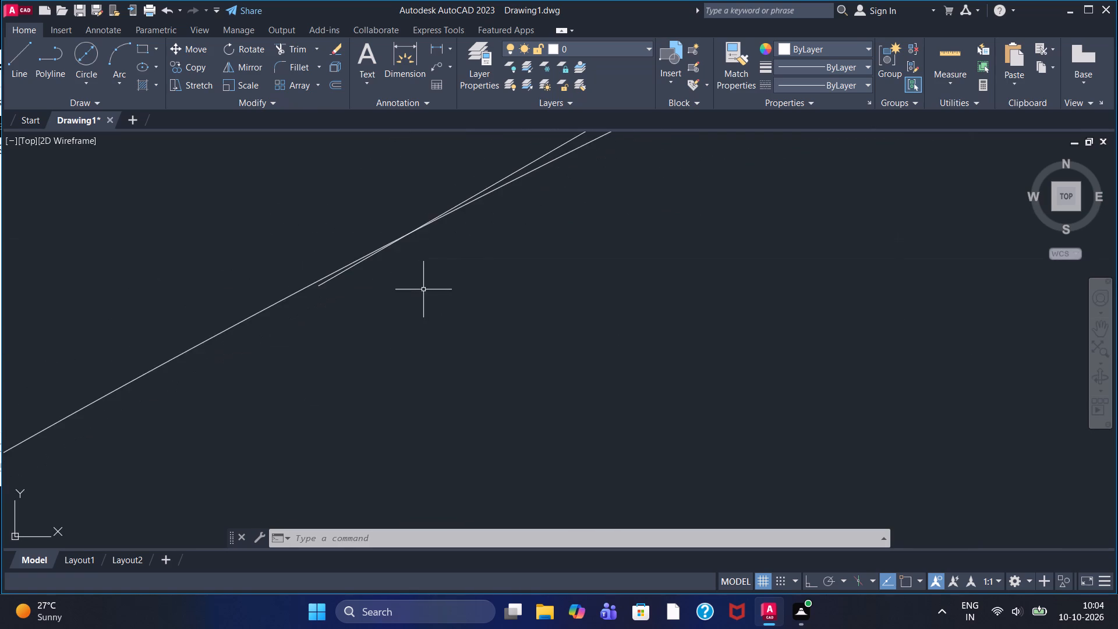
pyautogui.scroll(2, 424, 288)
pyautogui.moveTo(383, 242); pyautogui.dragTo(369, 321, button='middle')
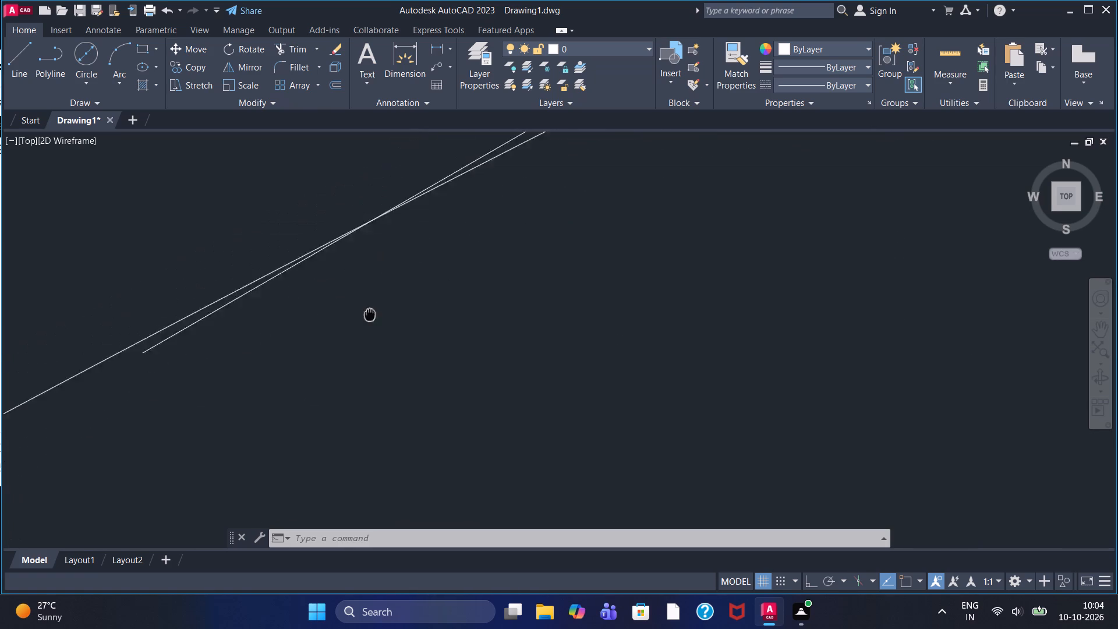
pyautogui.moveTo(369, 321); pyautogui.dragTo(344, 401, button='middle')
pyautogui.scroll(1, 254, 335)
pyautogui.moveTo(250, 328); pyautogui.dragTo(277, 298, button='middle')
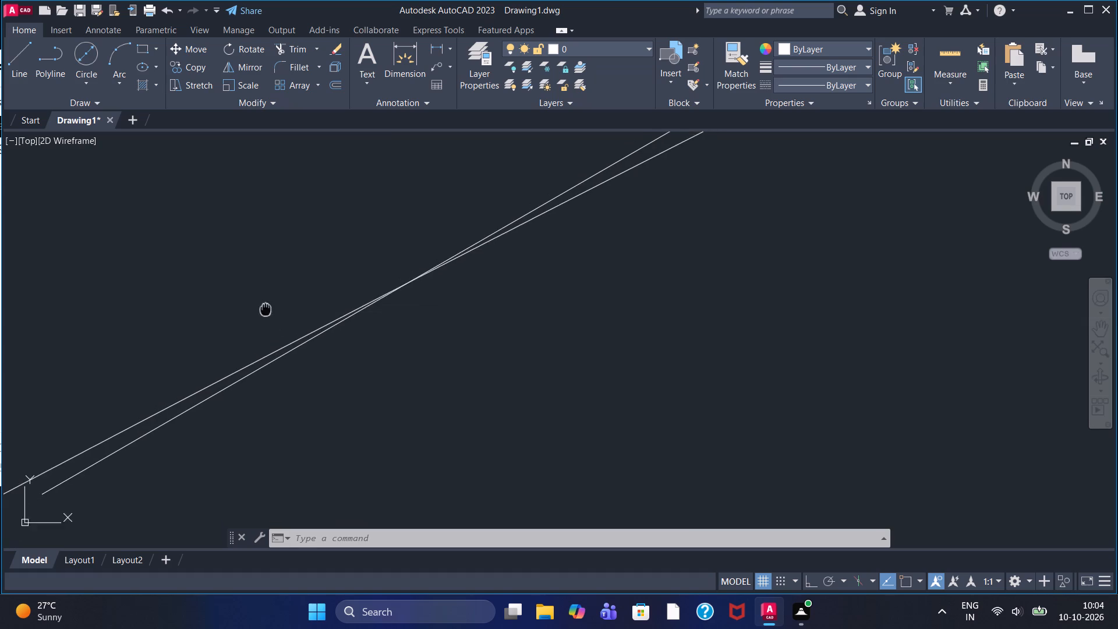
pyautogui.moveTo(277, 298); pyautogui.dragTo(302, 268, button='middle')
pyautogui.click(299, 51)
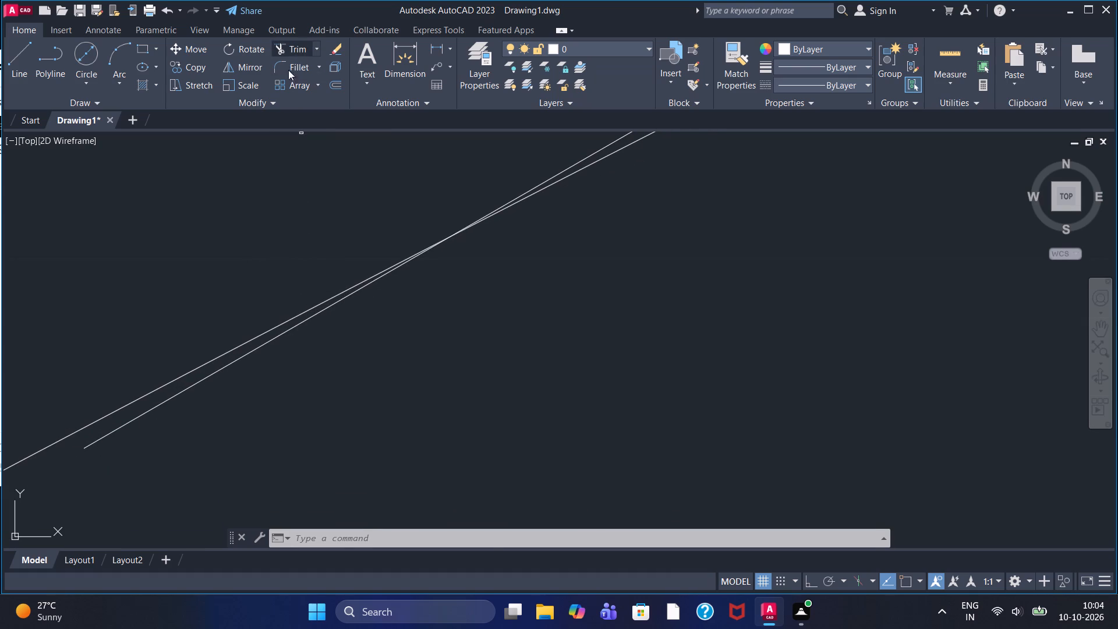
pyautogui.click(184, 391)
# Trim the slanted line's upper end that extends inside the radius 25 boss arc.
pyautogui.scroll(-2, 824, 202)
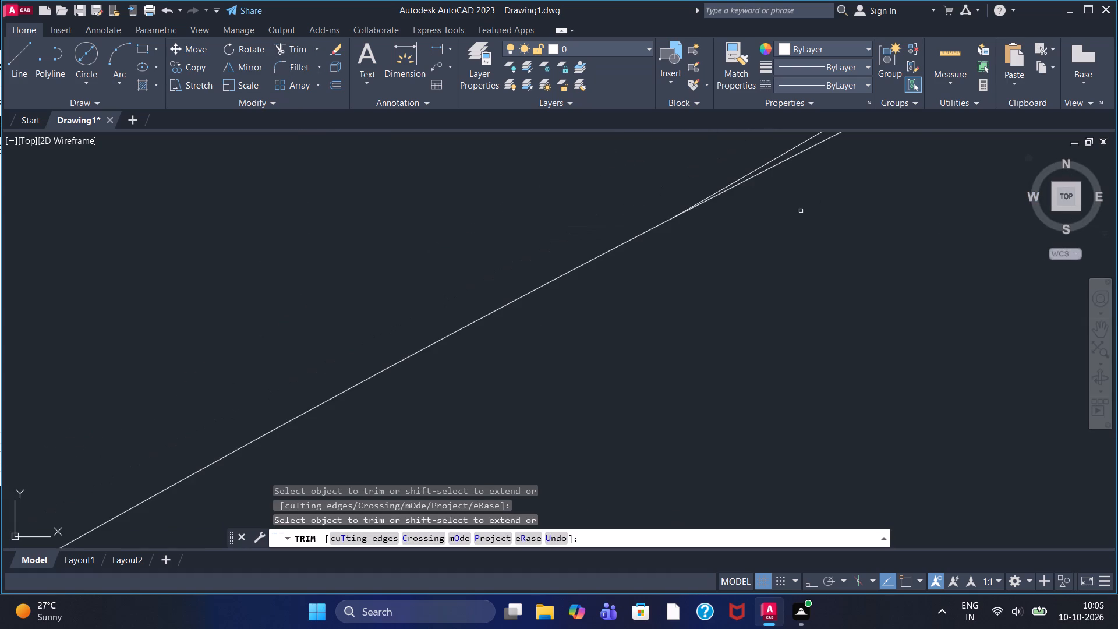
pyautogui.scroll(-2, 833, 243)
pyautogui.scroll(-6, 880, 235)
pyautogui.scroll(-2, 941, 255)
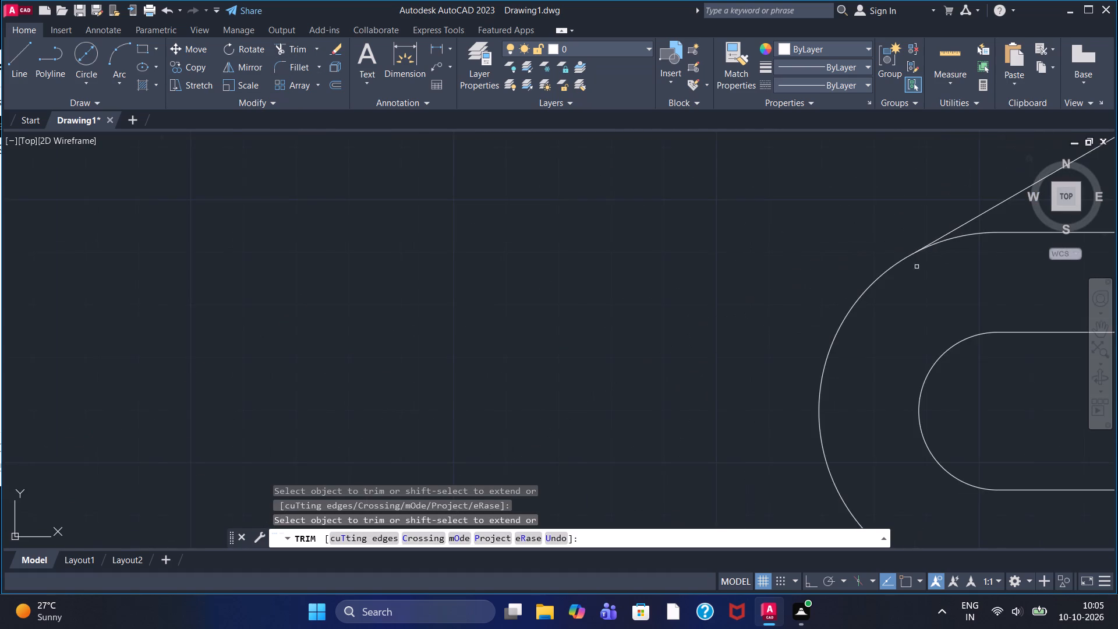
pyautogui.scroll(2, 962, 267)
pyautogui.scroll(-5, 947, 271)
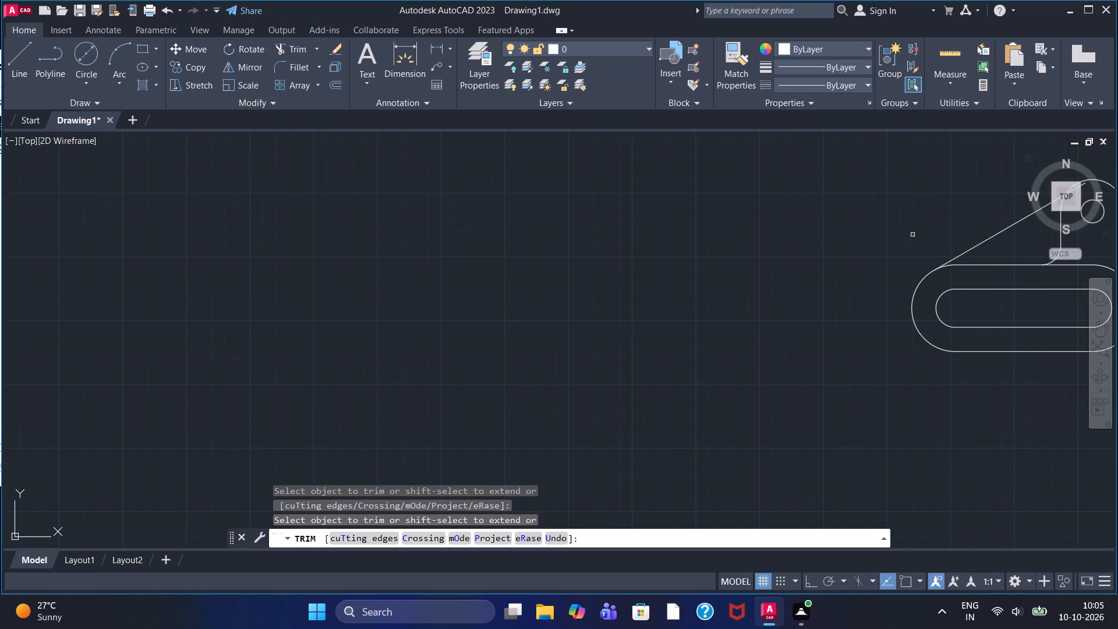
pyautogui.moveTo(912, 234); pyautogui.dragTo(491, 284, button='middle')
pyautogui.scroll(-2, 670, 260)
pyautogui.scroll(3, 653, 252)
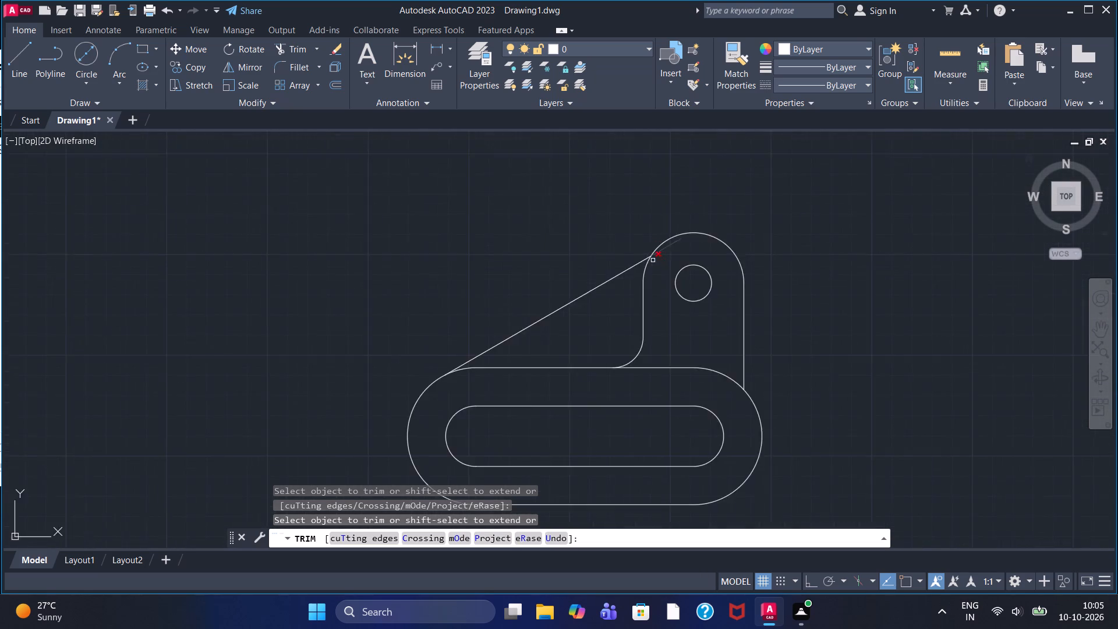
pyautogui.scroll(3, 653, 261)
pyautogui.click(668, 215)
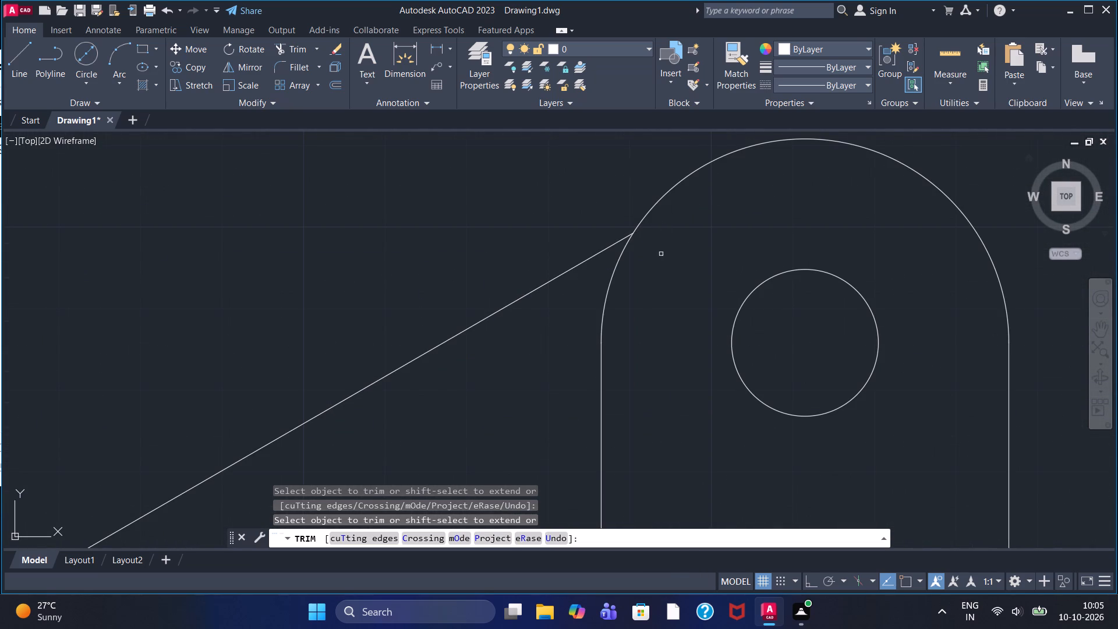
pyautogui.scroll(4, 649, 307)
pyautogui.scroll(-10, 650, 317)
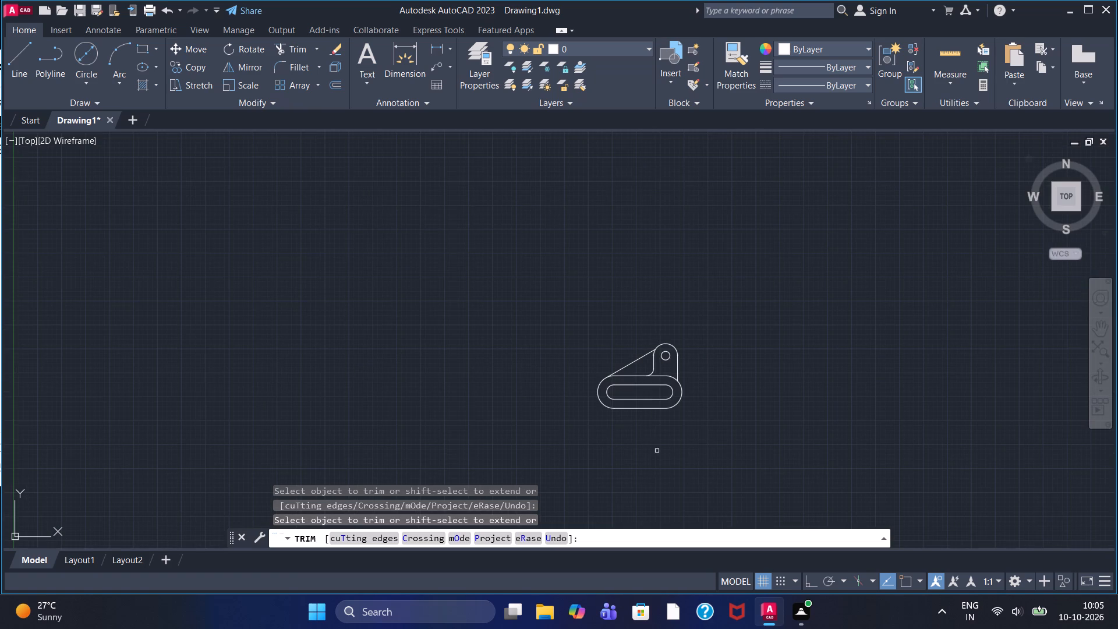
pyautogui.scroll(2, 646, 414)
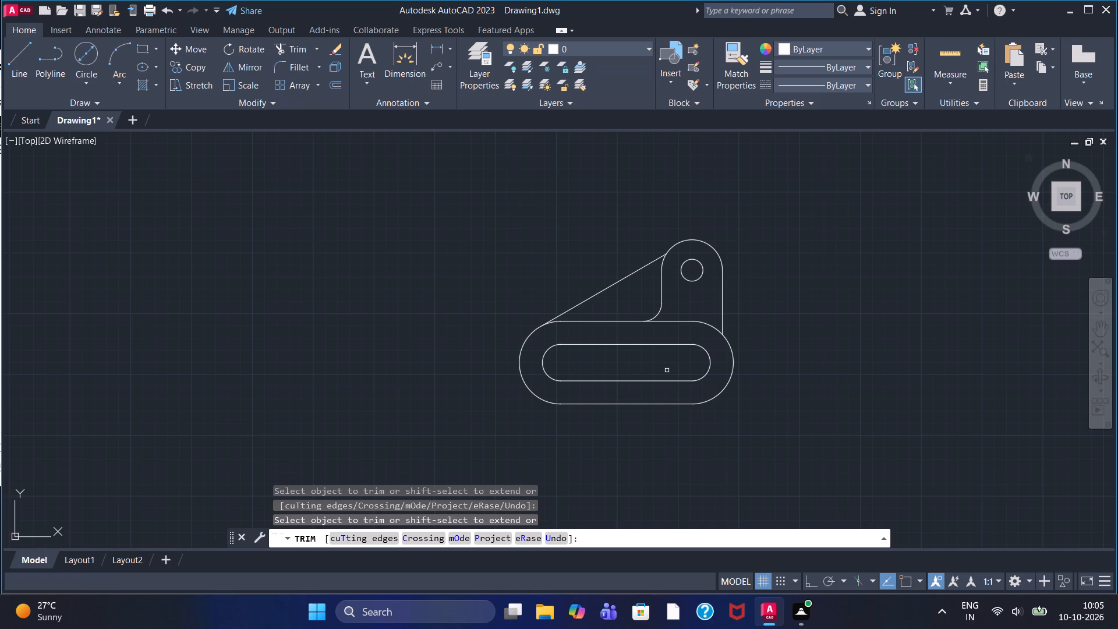
pyautogui.press('Escape')
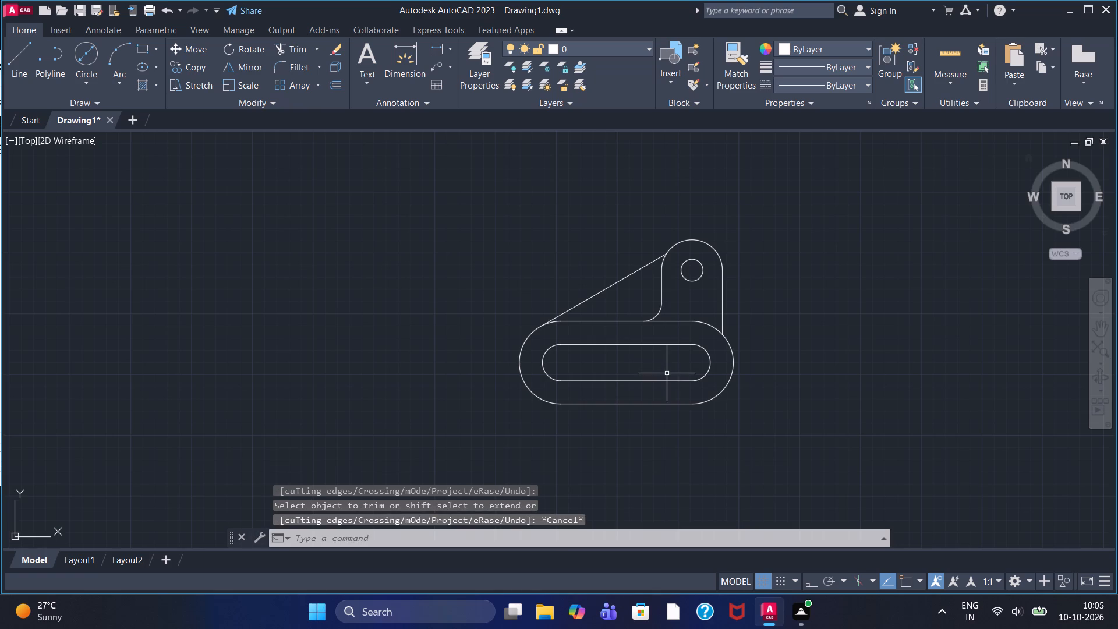
# Turn on the Endpoint, Midpoint, Center and Quadrant object snaps in the drafting settings.
pyautogui.scroll(-1, 642, 374)
pyautogui.scroll(2, 640, 362)
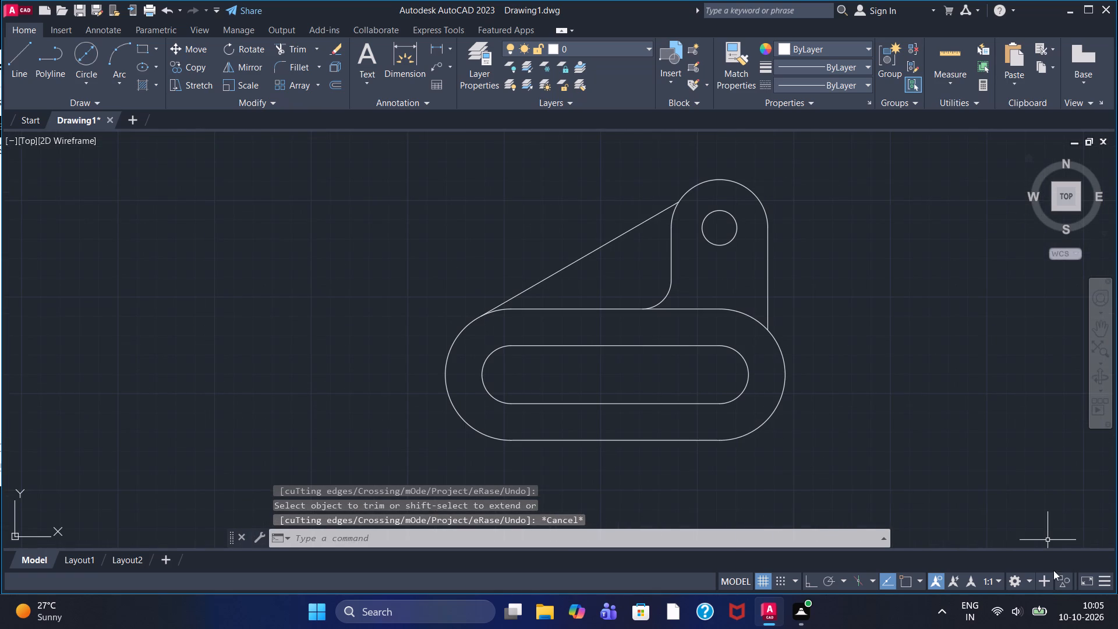
pyautogui.click(912, 575)
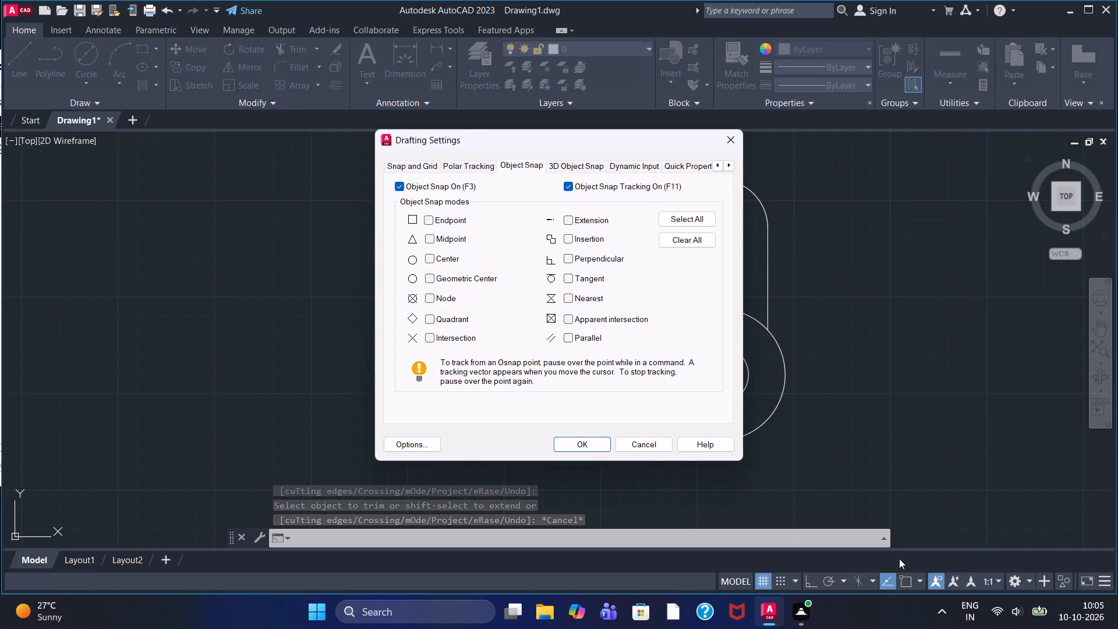
pyautogui.click(426, 221)
pyautogui.click(431, 241)
pyautogui.click(430, 260)
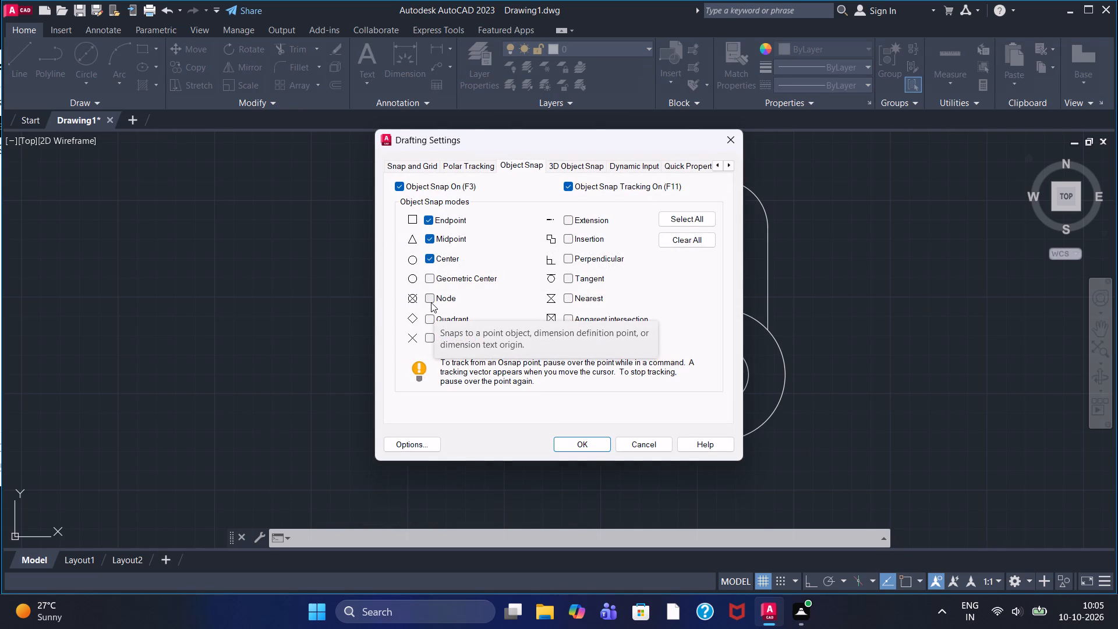
pyautogui.click(430, 320)
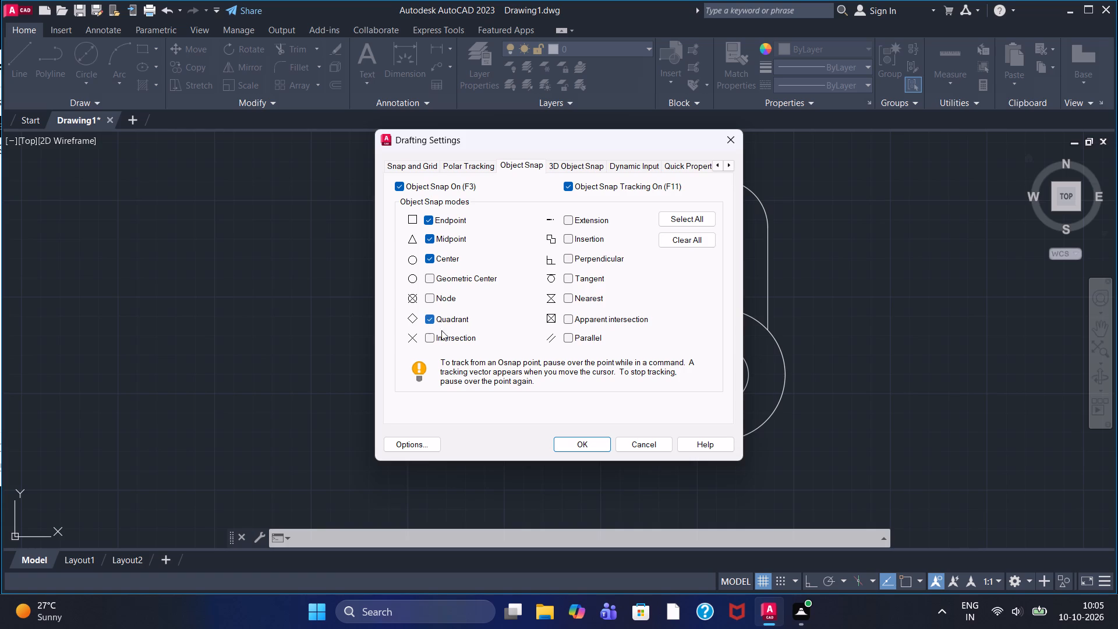
pyautogui.click(579, 446)
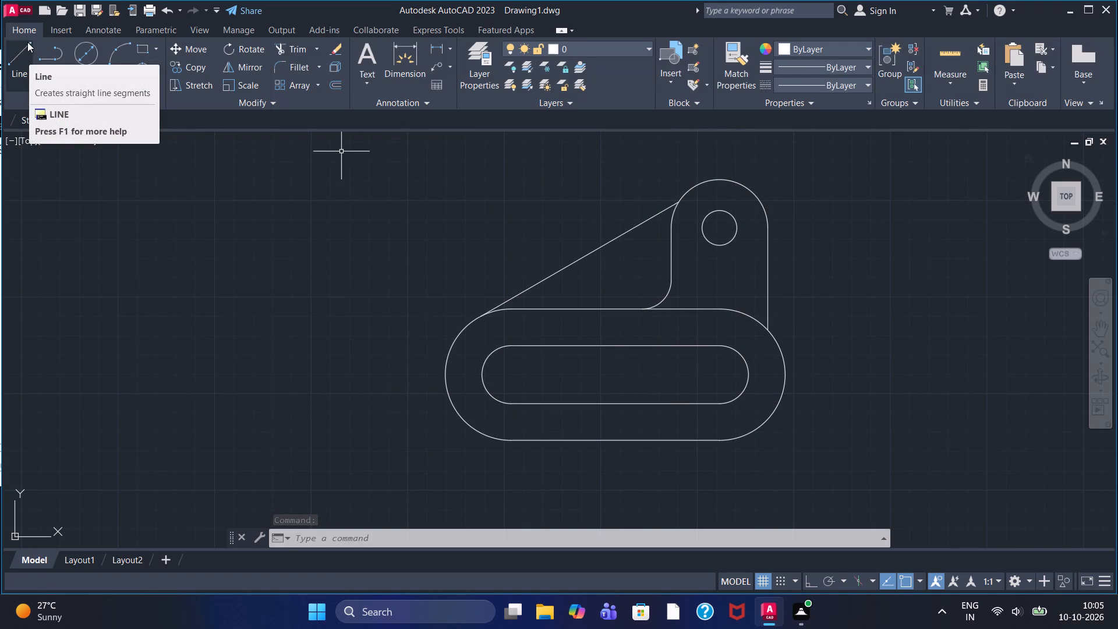
# Load the ACAD_ISO02W100 (ISO dash) linetype from acadiso.lin into the drawing.
pyautogui.click(869, 87)
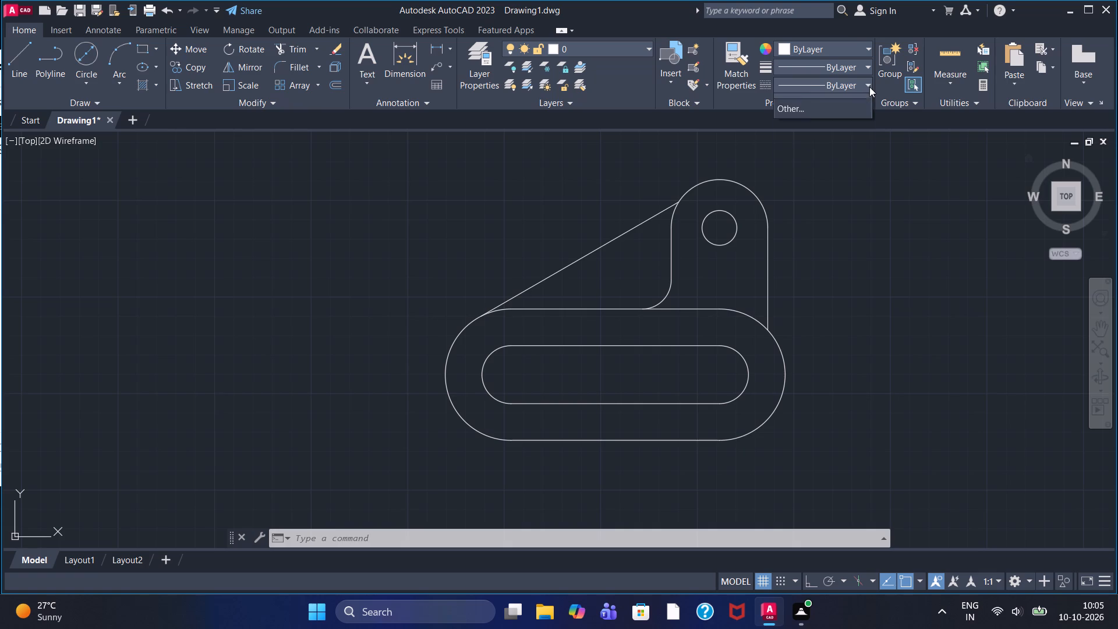
pyautogui.click(827, 150)
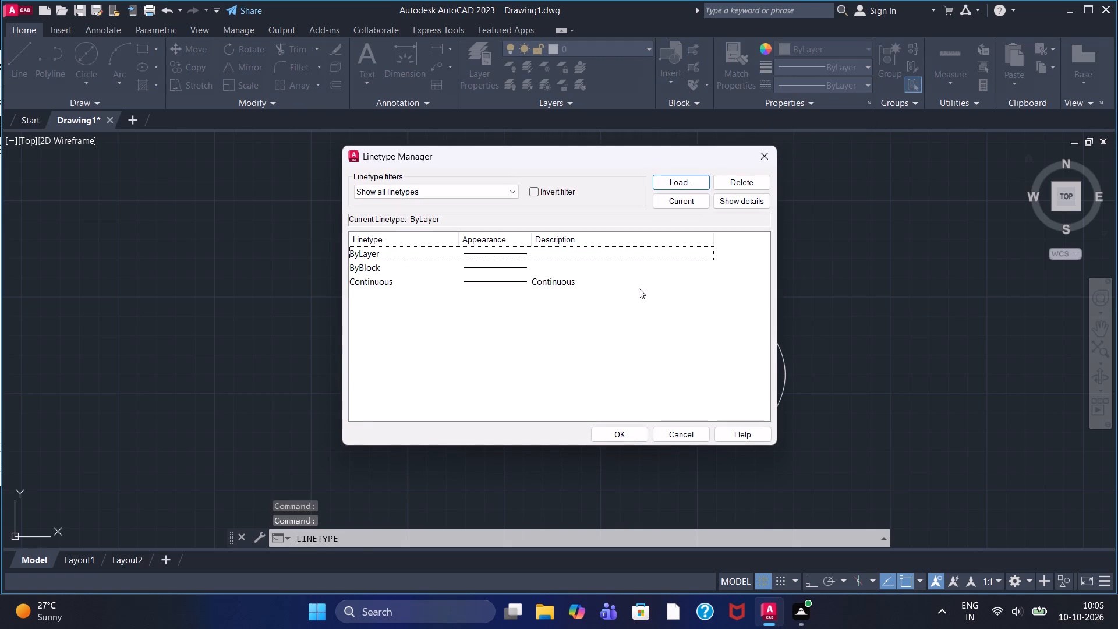
pyautogui.click(696, 182)
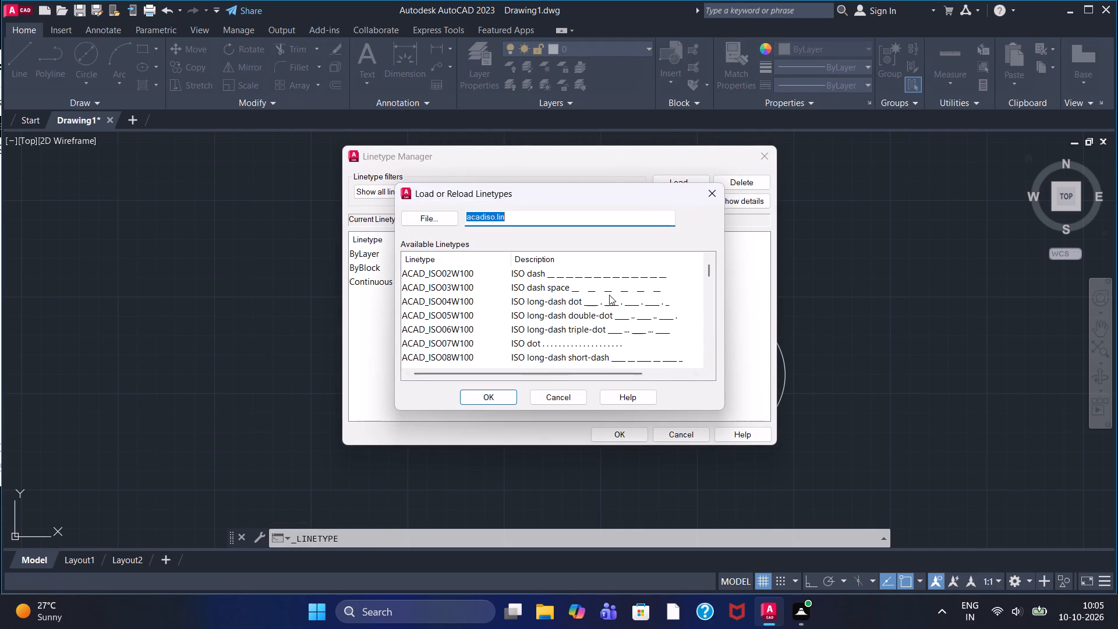
pyautogui.click(611, 275)
pyautogui.click(506, 396)
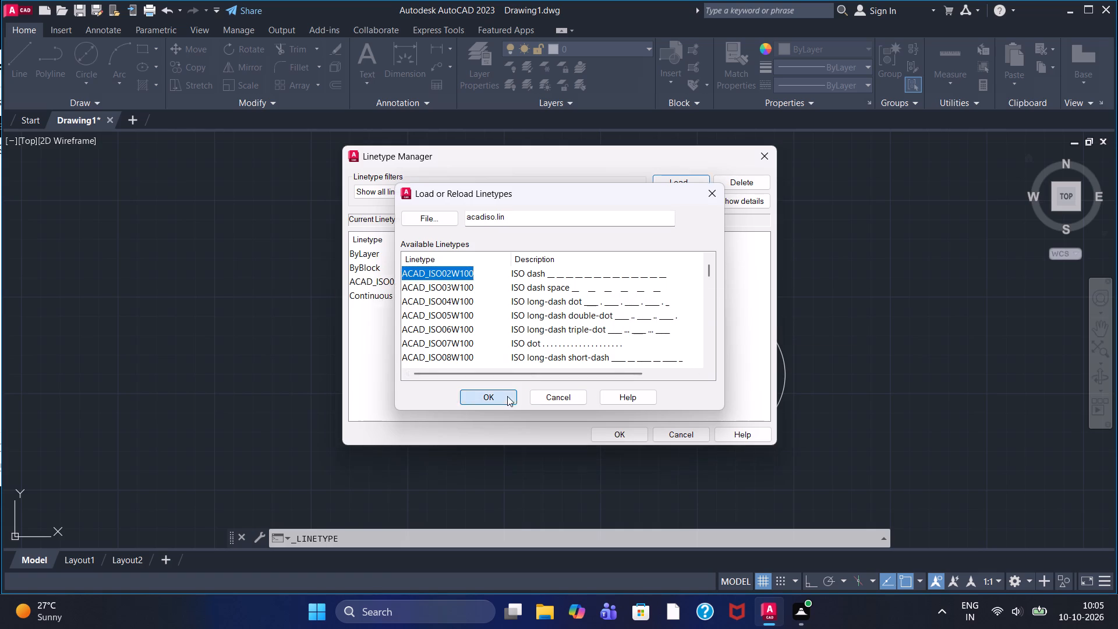
pyautogui.click(625, 283)
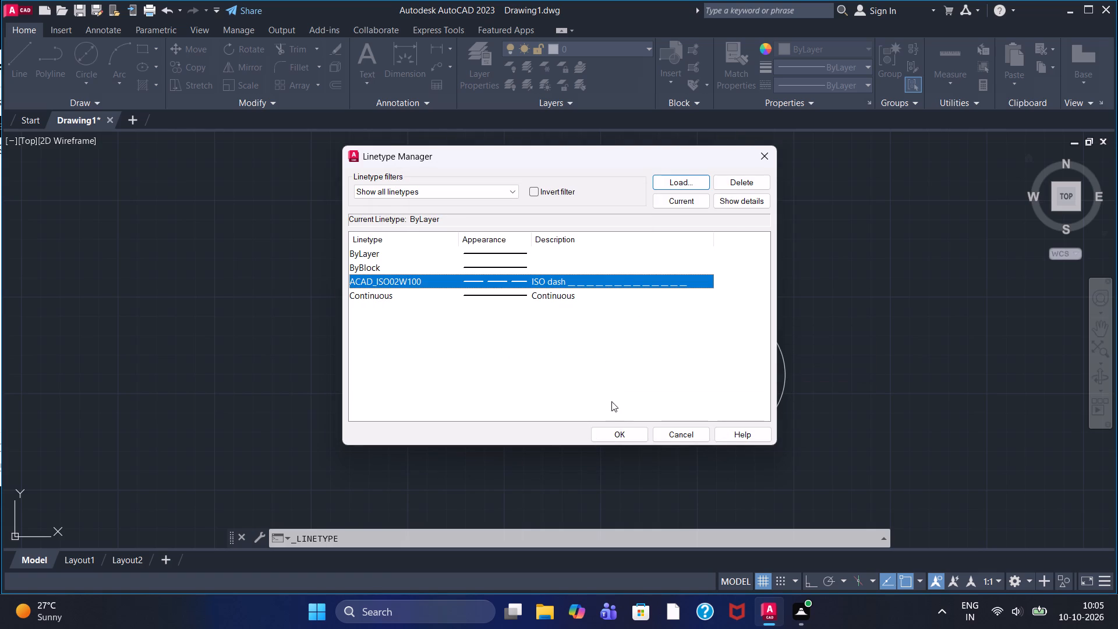
pyautogui.click(620, 434)
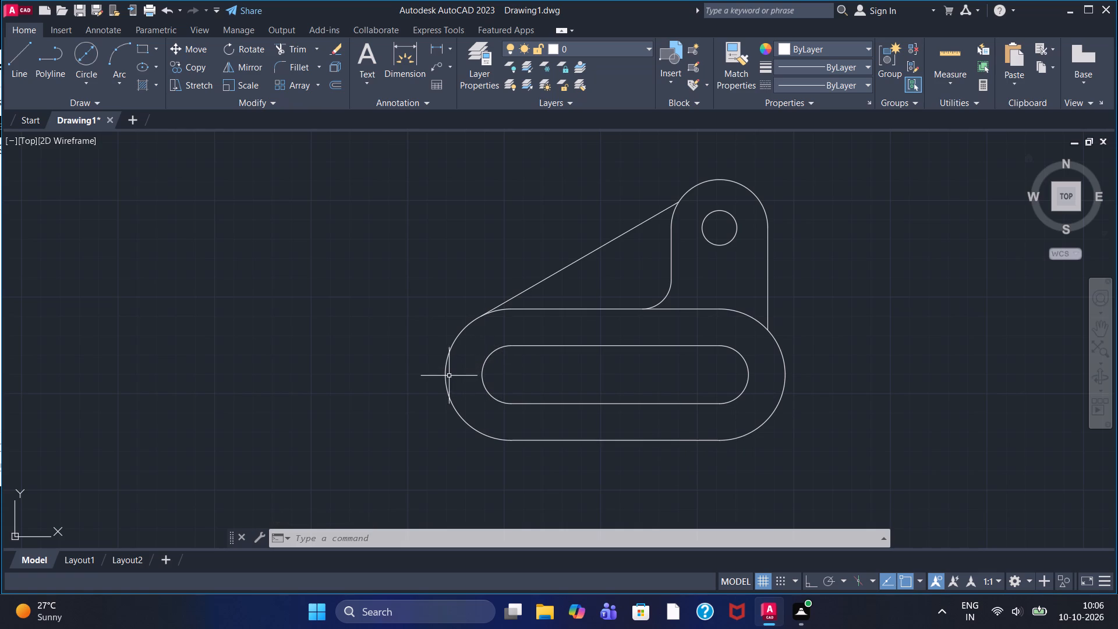
# With ACAD_ISO02W100 as the current linetype, draw a horizontal centerline across the outer slot from its left arc's midpoint to its right arc's midpoint.
pyautogui.click(23, 65)
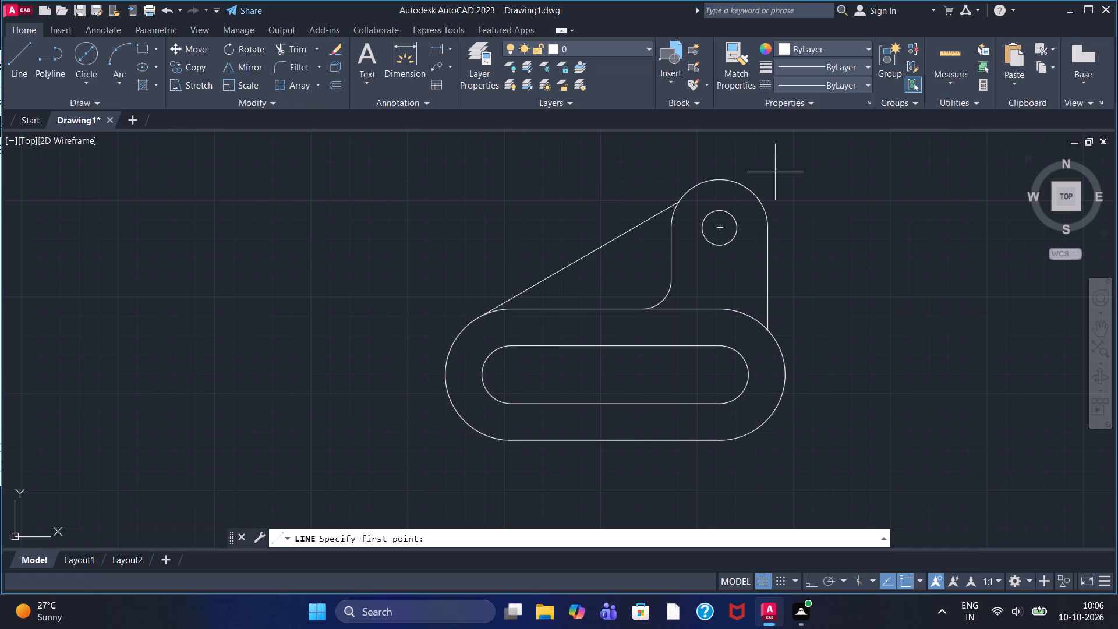
pyautogui.click(811, 89)
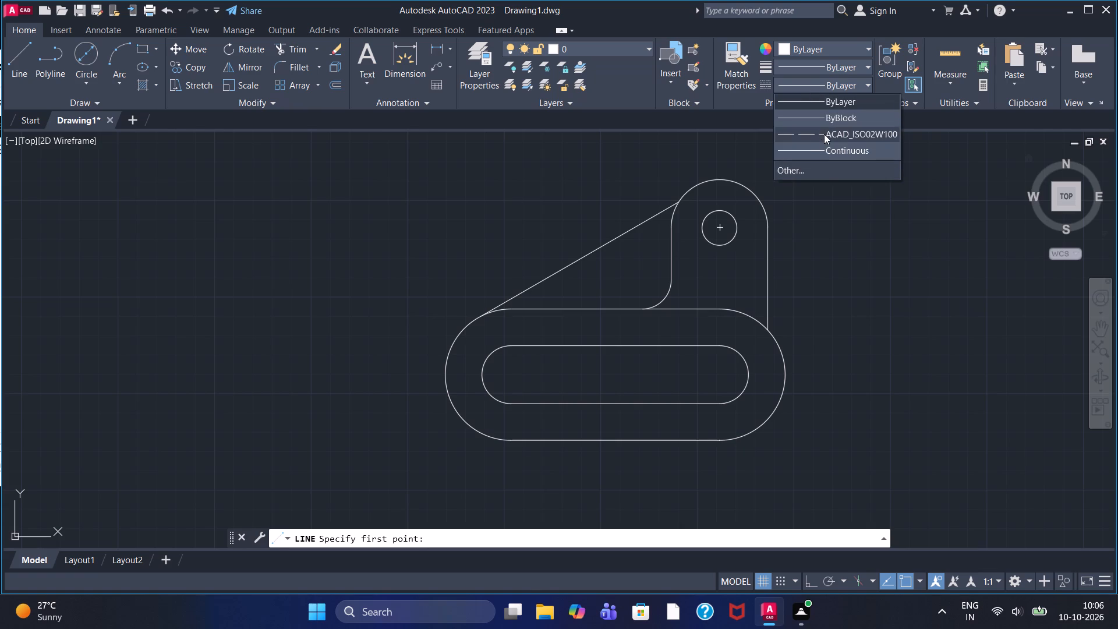
pyautogui.click(824, 134)
pyautogui.click(23, 72)
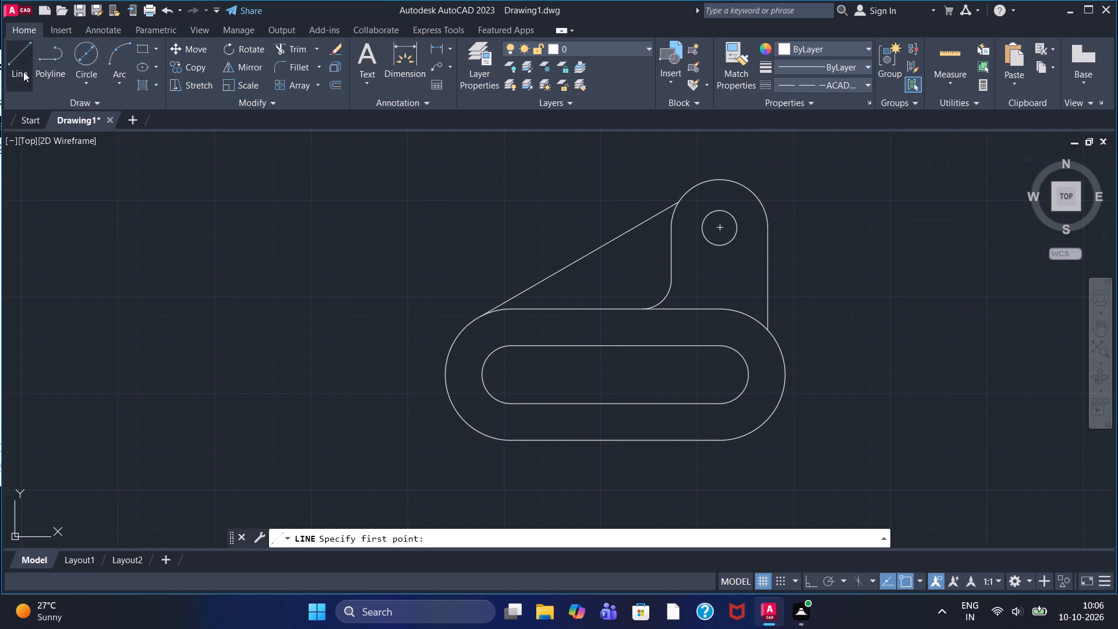
pyautogui.click(443, 376)
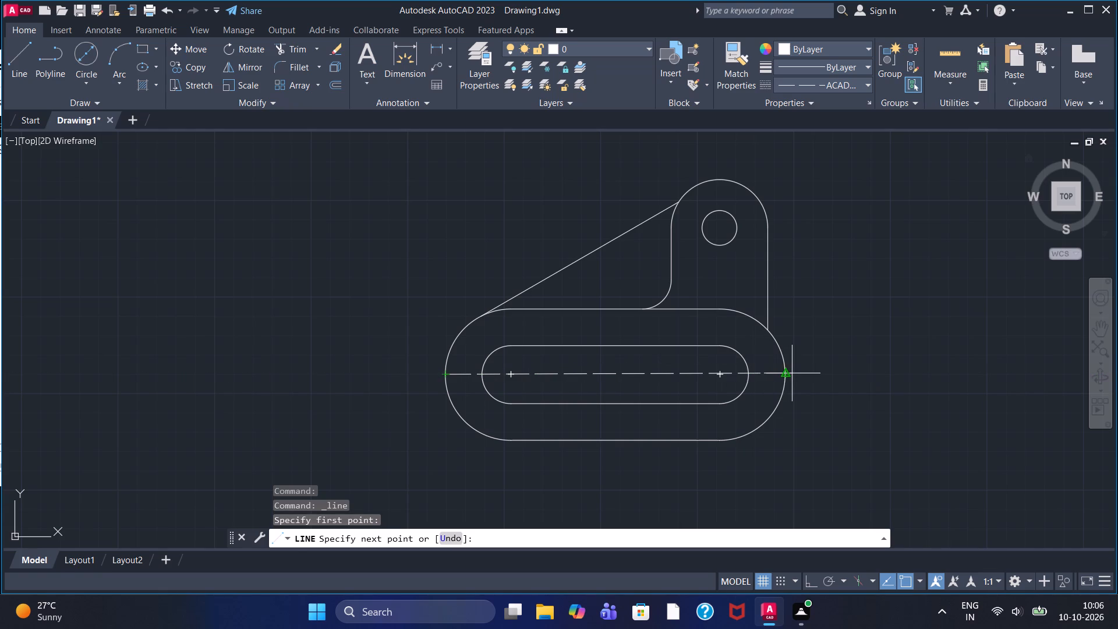
pyautogui.click(785, 374)
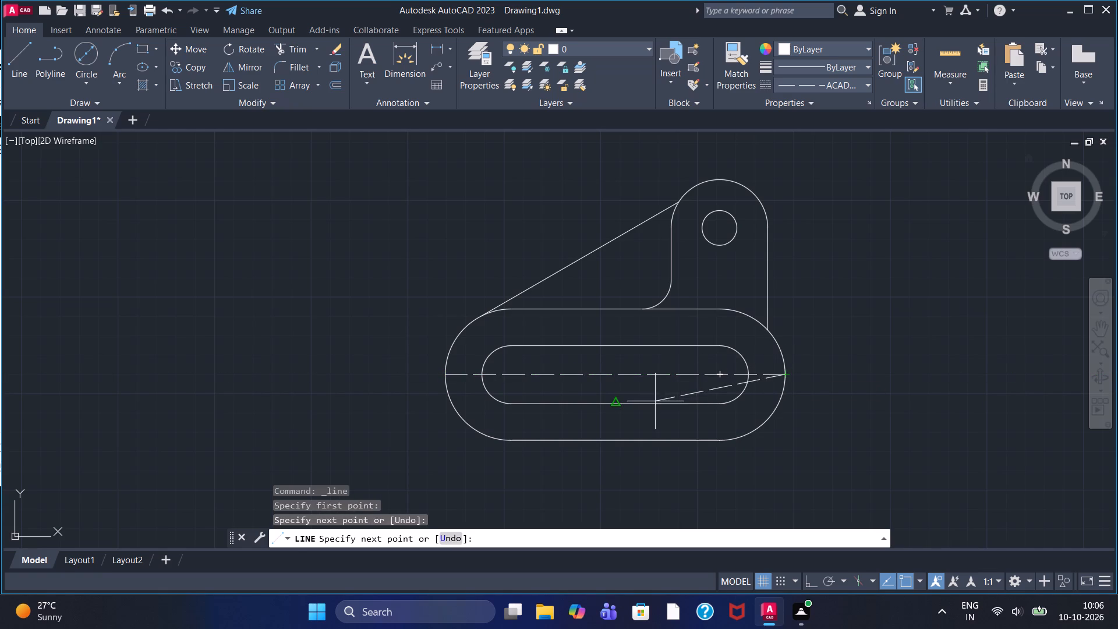
pyautogui.rightClick(788, 513)
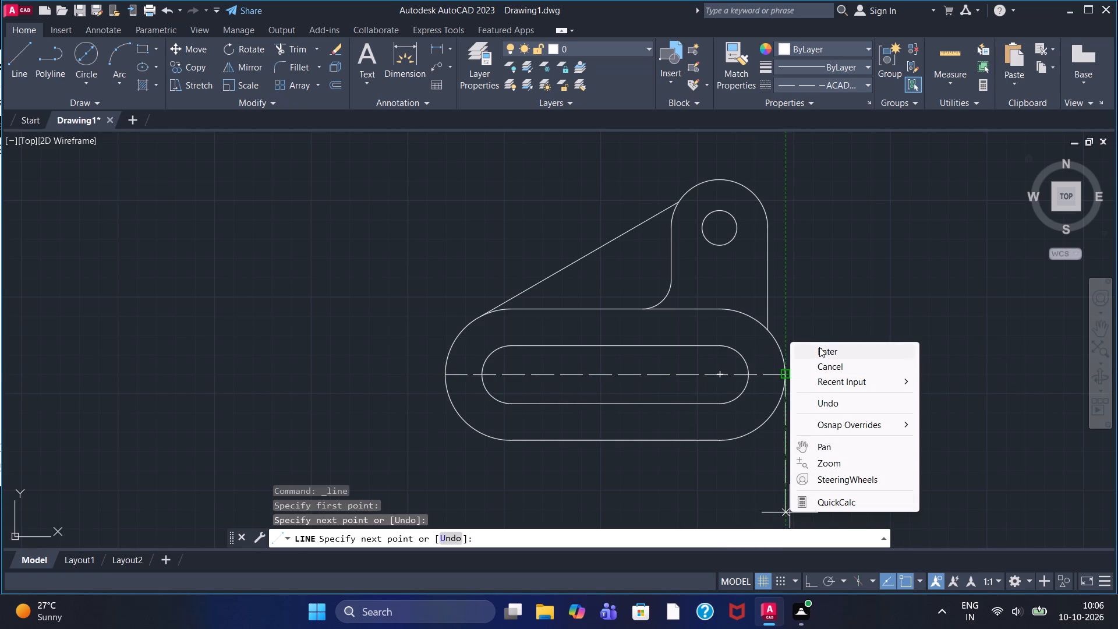
pyautogui.click(819, 347)
# Draw a vertical dashed centerline from the top of the boss arc through the hole's center to just below the outer slot's bottom edge.
pyautogui.rightClick(860, 305)
pyautogui.click(880, 313)
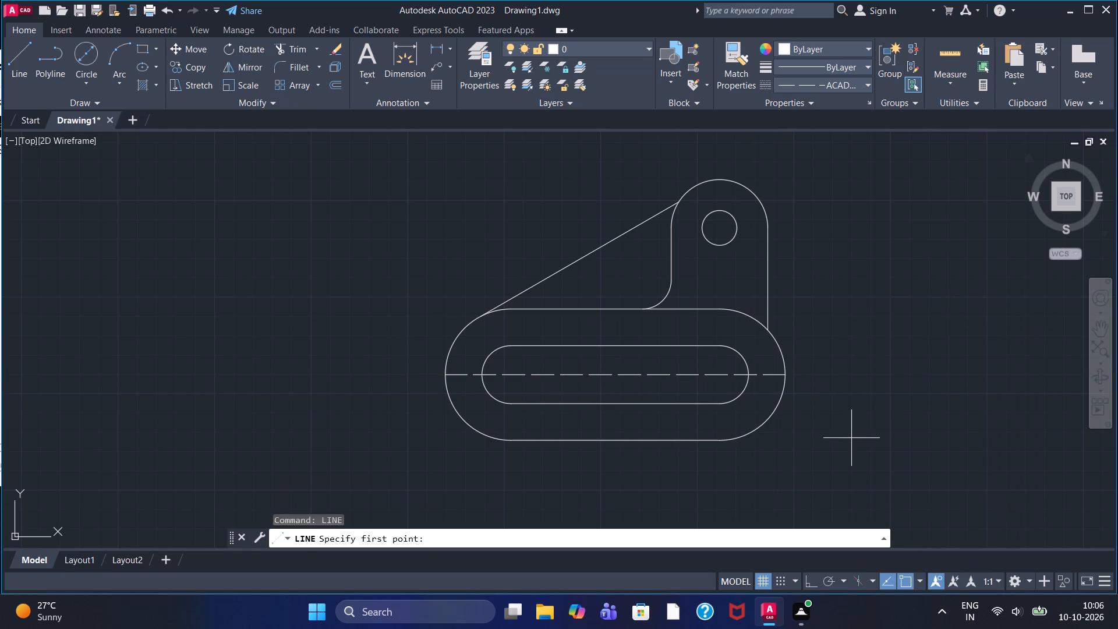
pyautogui.click(720, 179)
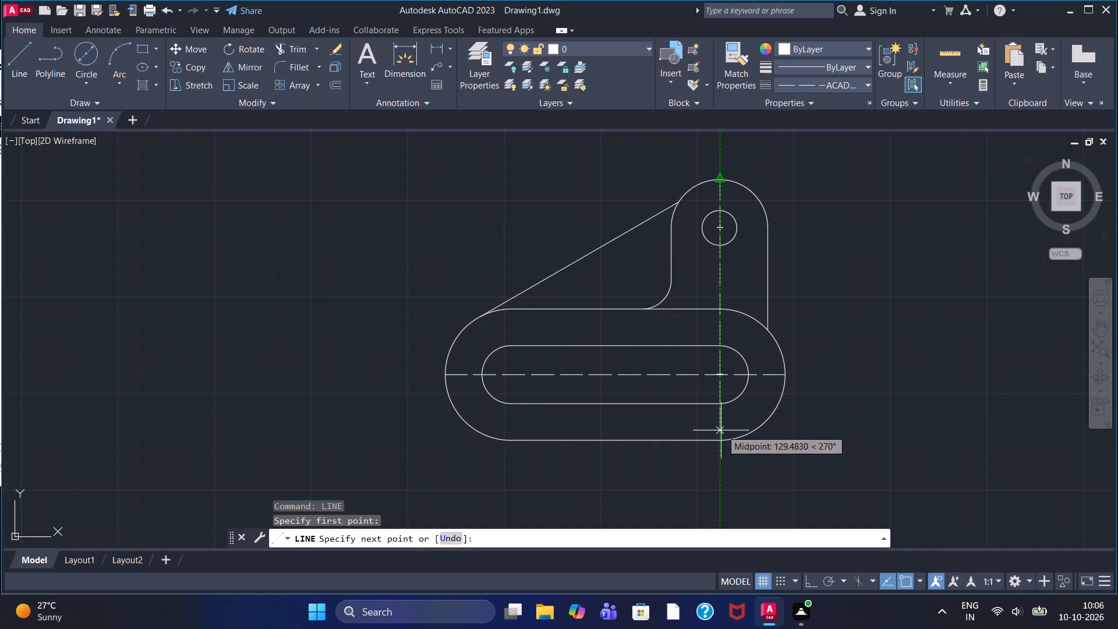
pyautogui.click(714, 463)
pyautogui.rightClick(854, 298)
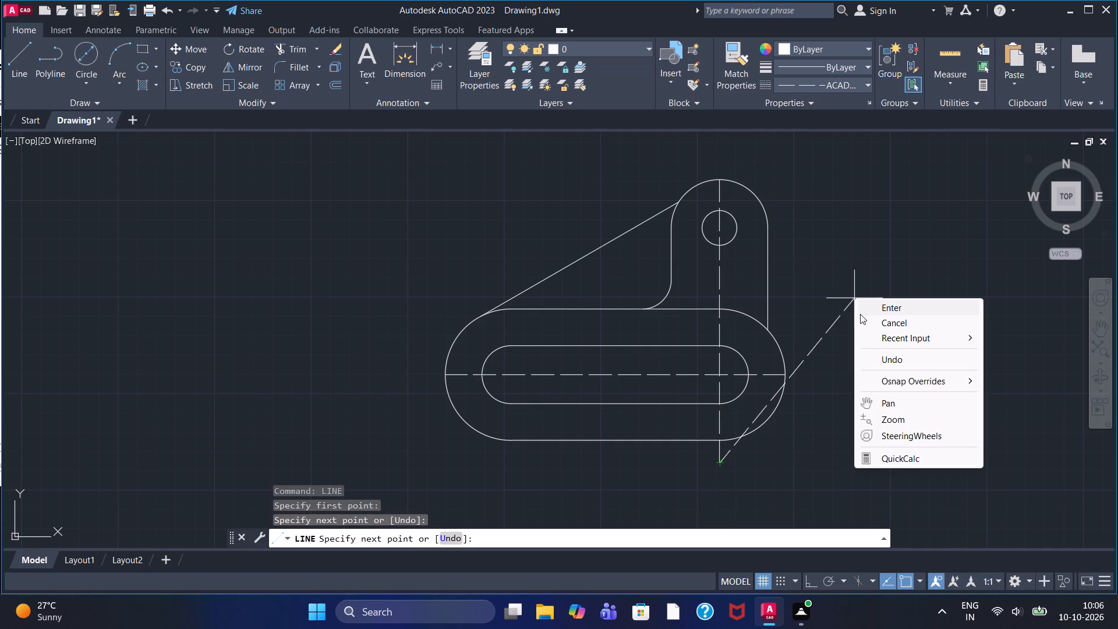
pyautogui.click(869, 306)
# With ortho mode on, draw a dashed line about 53 units straight up from the center of the slot's left arcs.
pyautogui.scroll(2, 871, 367)
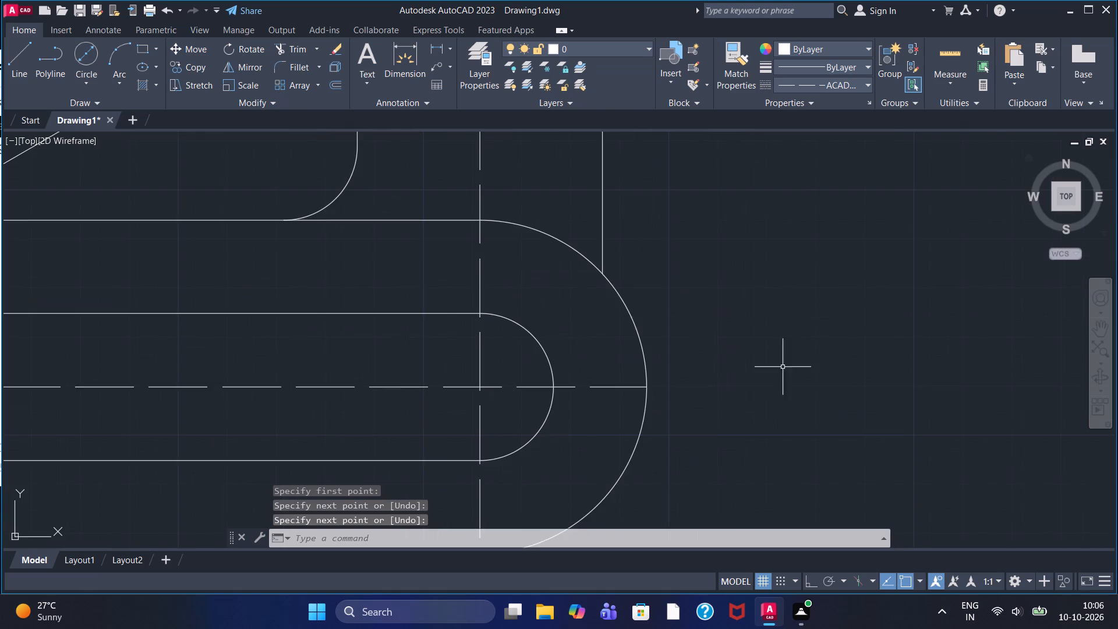
pyautogui.scroll(-2, 646, 356)
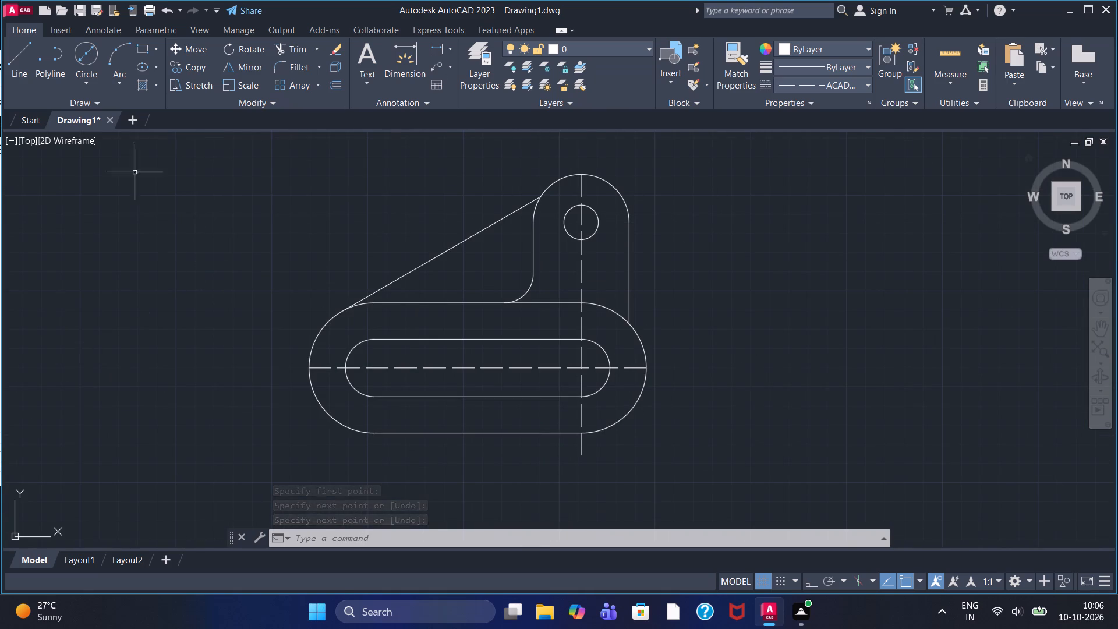
pyautogui.click(16, 59)
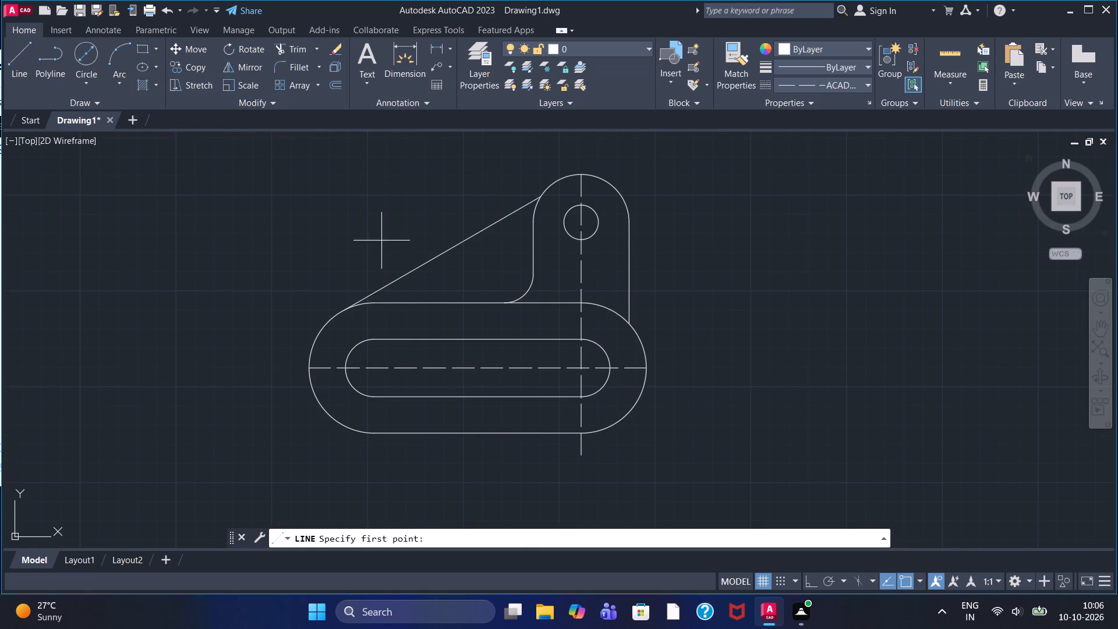
pyautogui.click(374, 367)
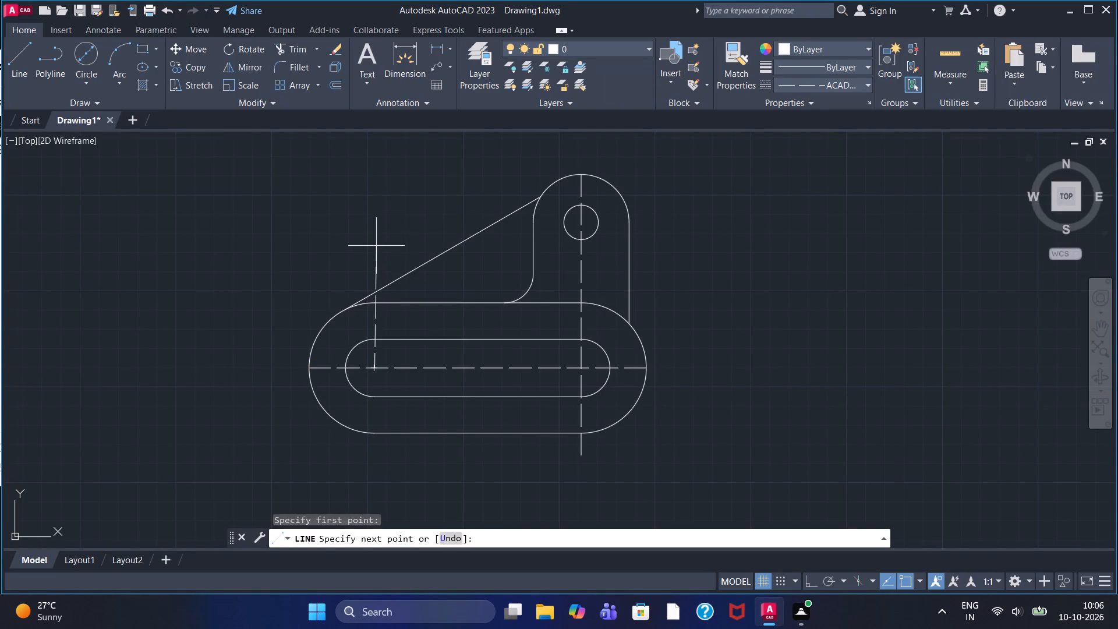
pyautogui.click(808, 579)
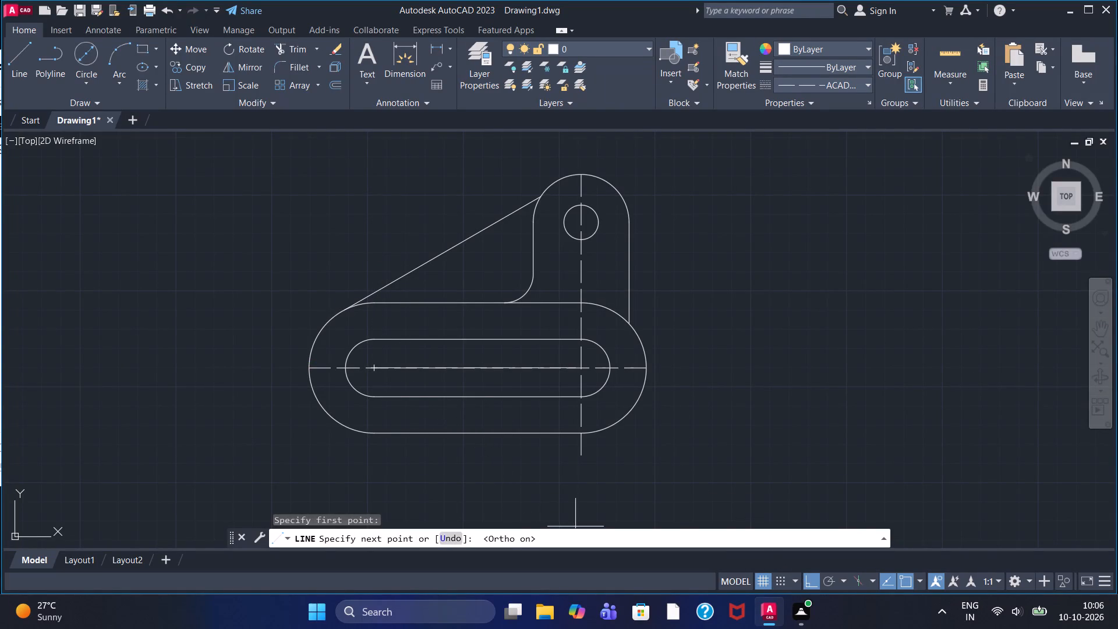
pyautogui.click(395, 266)
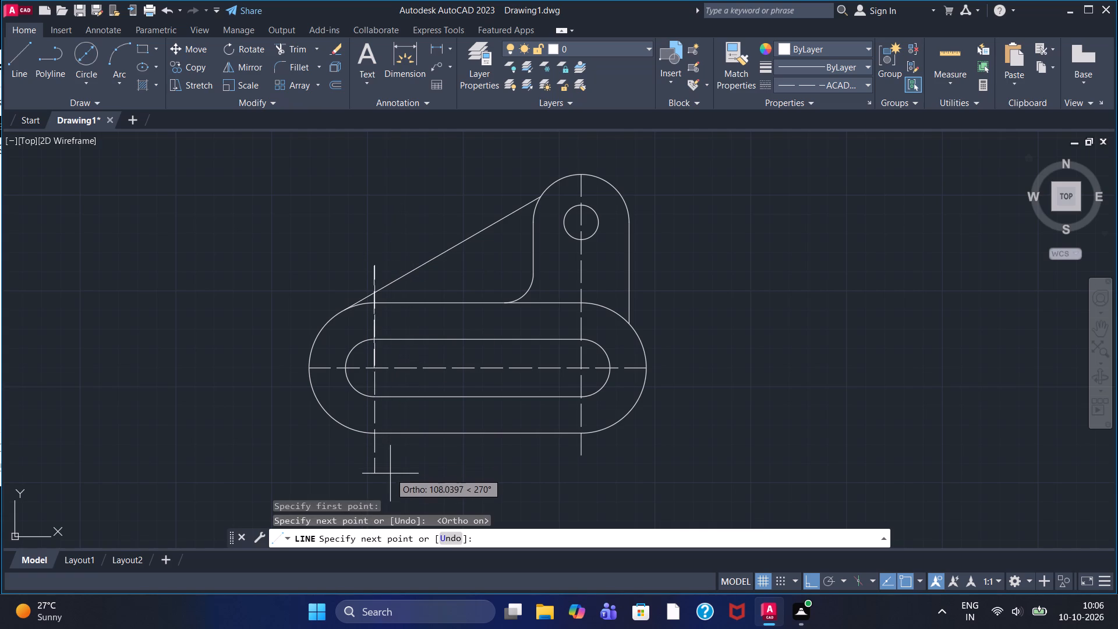
pyautogui.press('Escape')
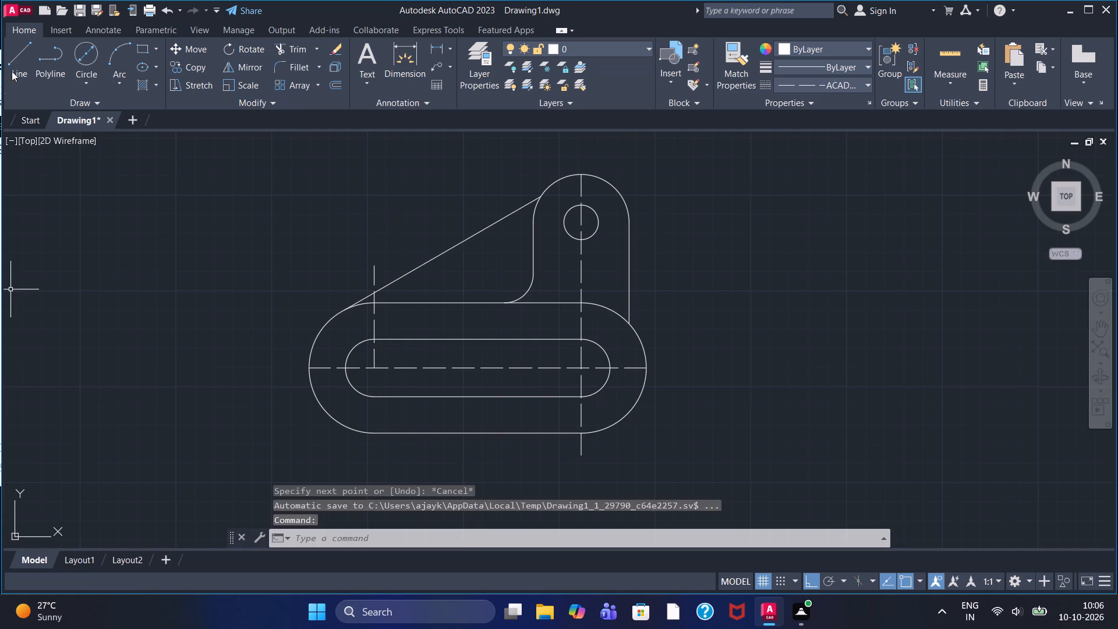
# Draw a dashed line straight down from the center of the slot's left arcs to just below the outer slot's bottom edge.
pyautogui.click(18, 62)
pyautogui.click(373, 369)
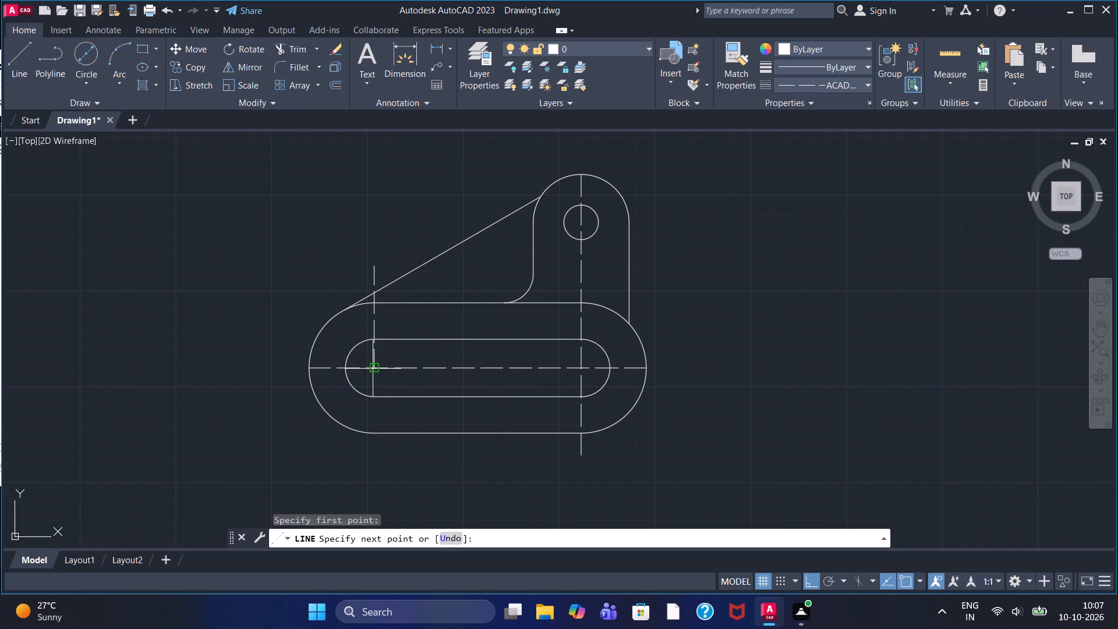
pyautogui.click(366, 456)
pyautogui.press('Escape')
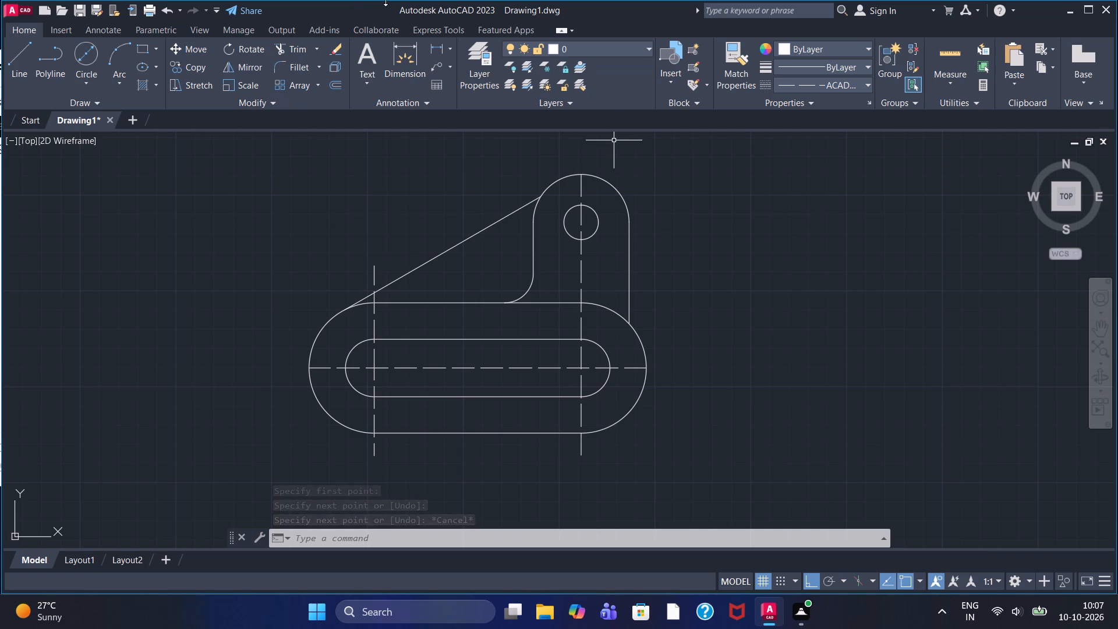
# Add a horizontal linear dimension between the endpoints of the outer slot's straight bottom edge, placed below the part.
pyautogui.click(437, 47)
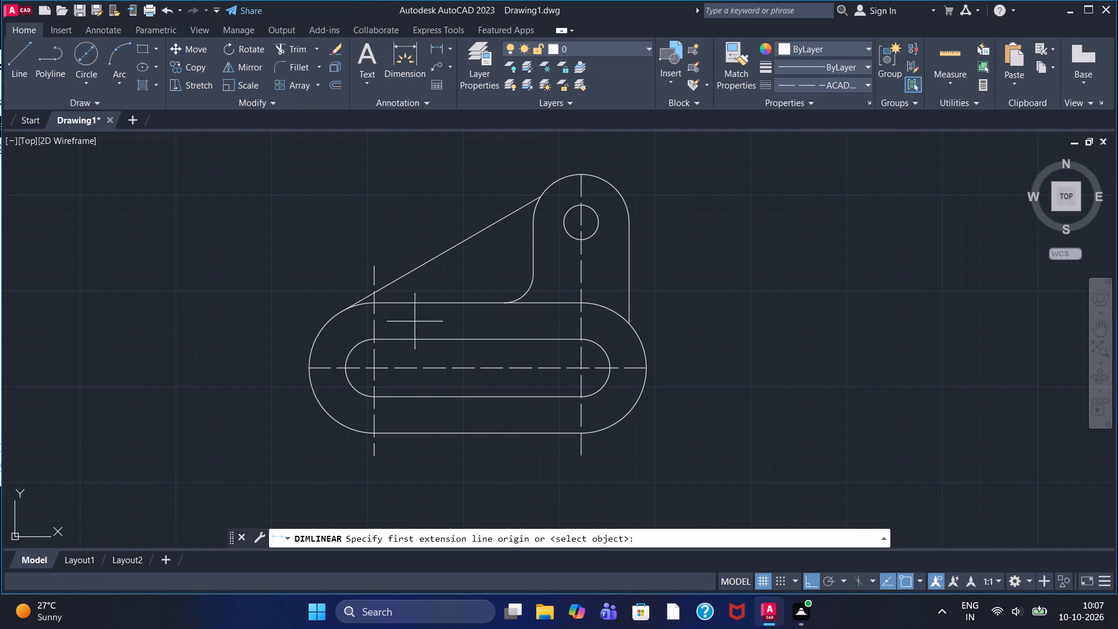
pyautogui.click(374, 431)
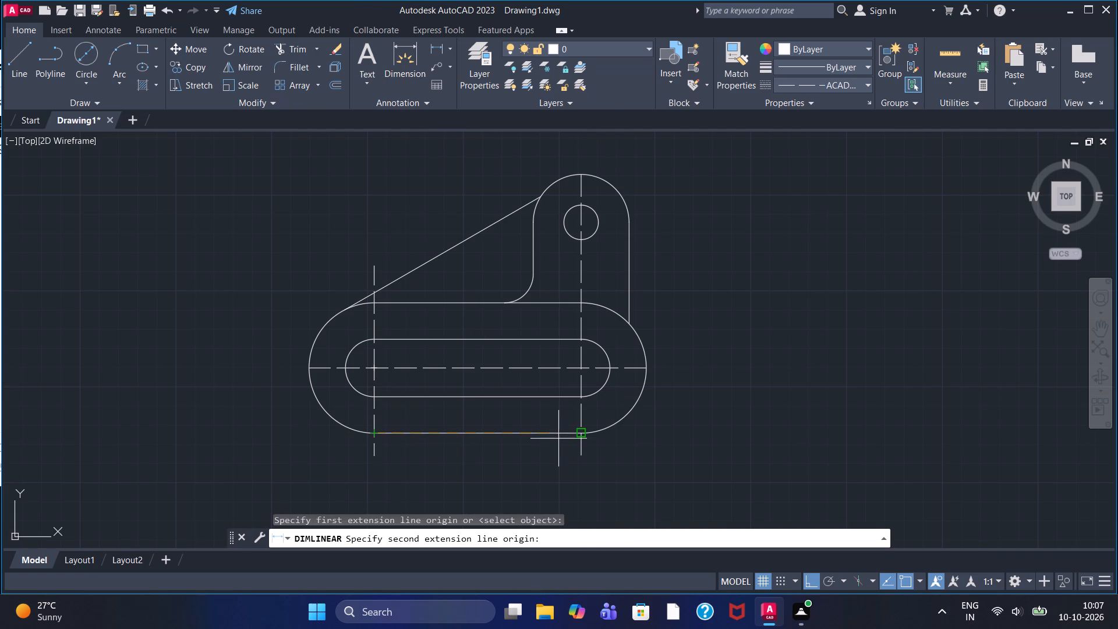
pyautogui.click(585, 434)
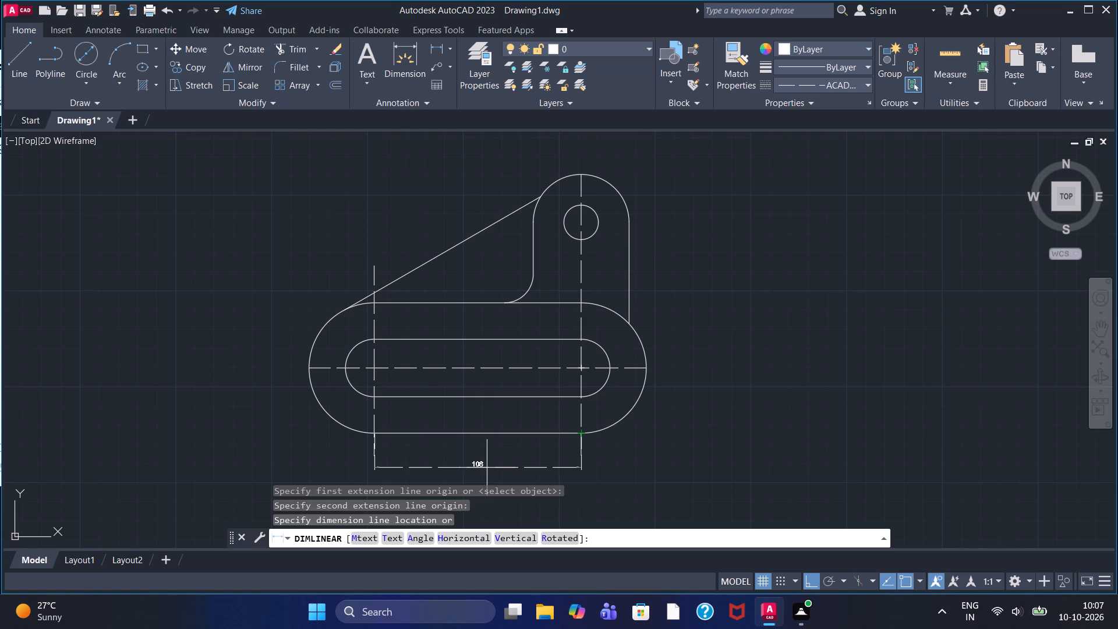
pyautogui.click(487, 468)
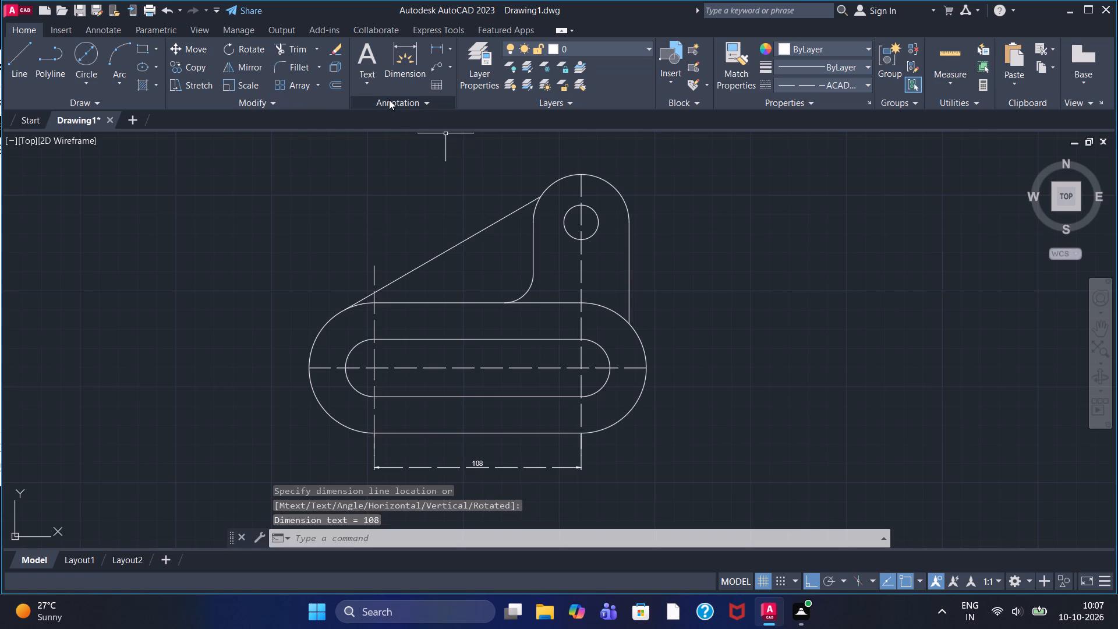
# Modify the ISO-25 dimension style to a text height of 5 and set it as current.
pyautogui.click(389, 100)
pyautogui.click(356, 139)
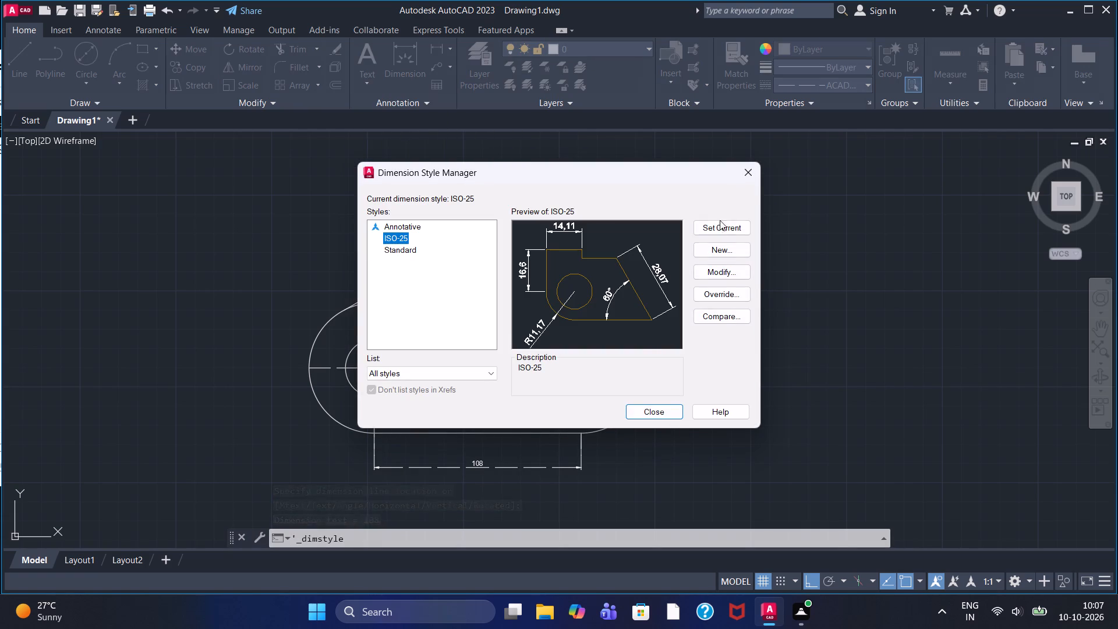
pyautogui.click(709, 276)
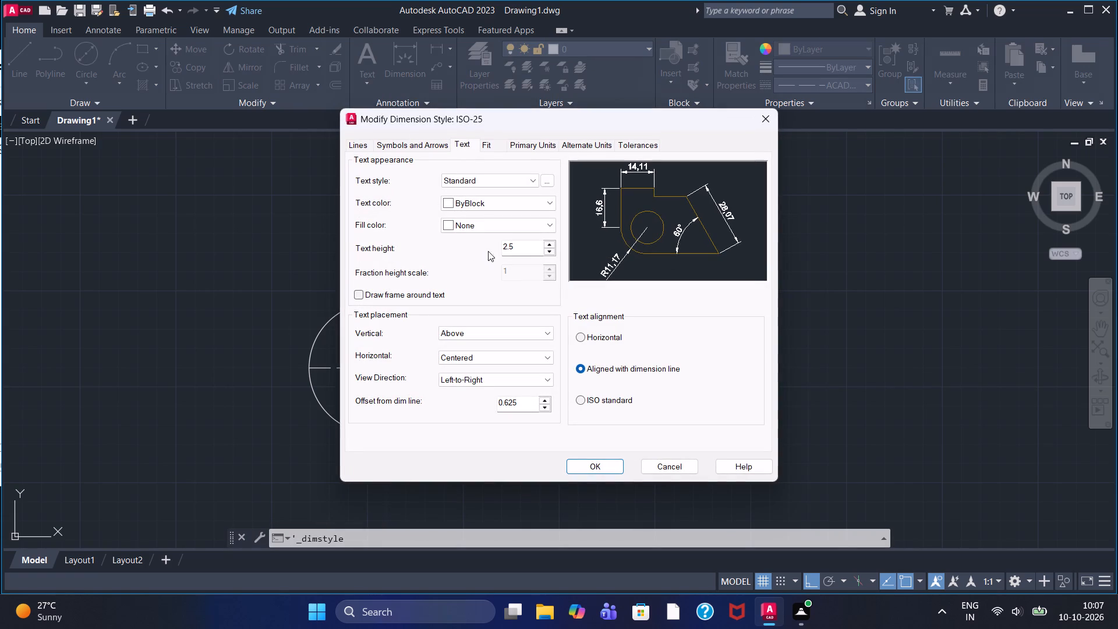
pyautogui.moveTo(523, 248); pyautogui.dragTo(419, 239)
pyautogui.press('5')
pyautogui.press('Return')
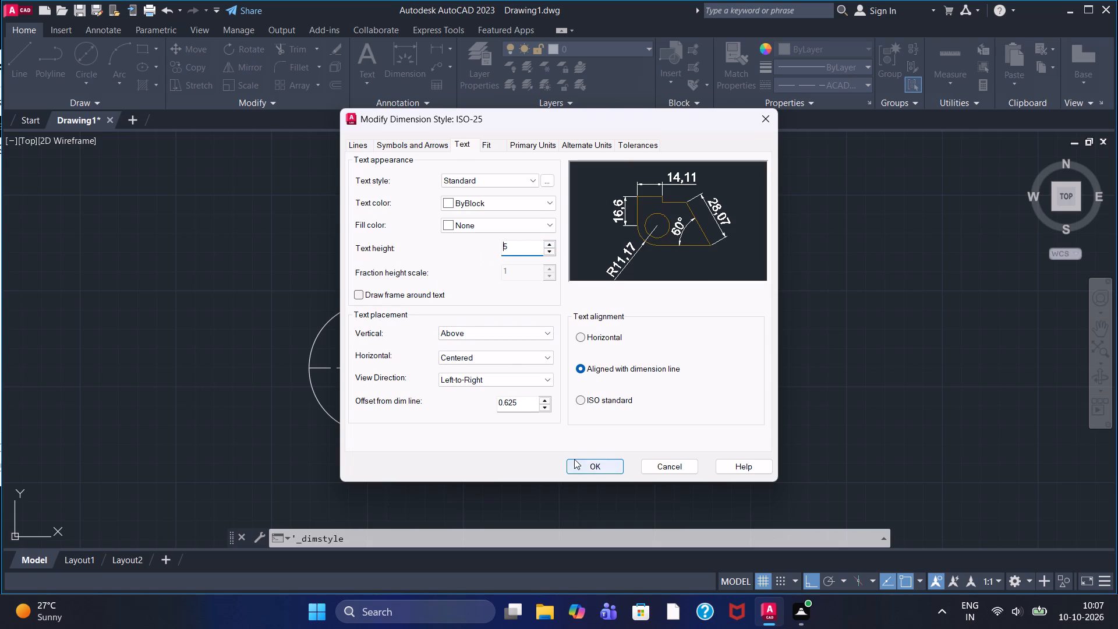
pyautogui.click(579, 464)
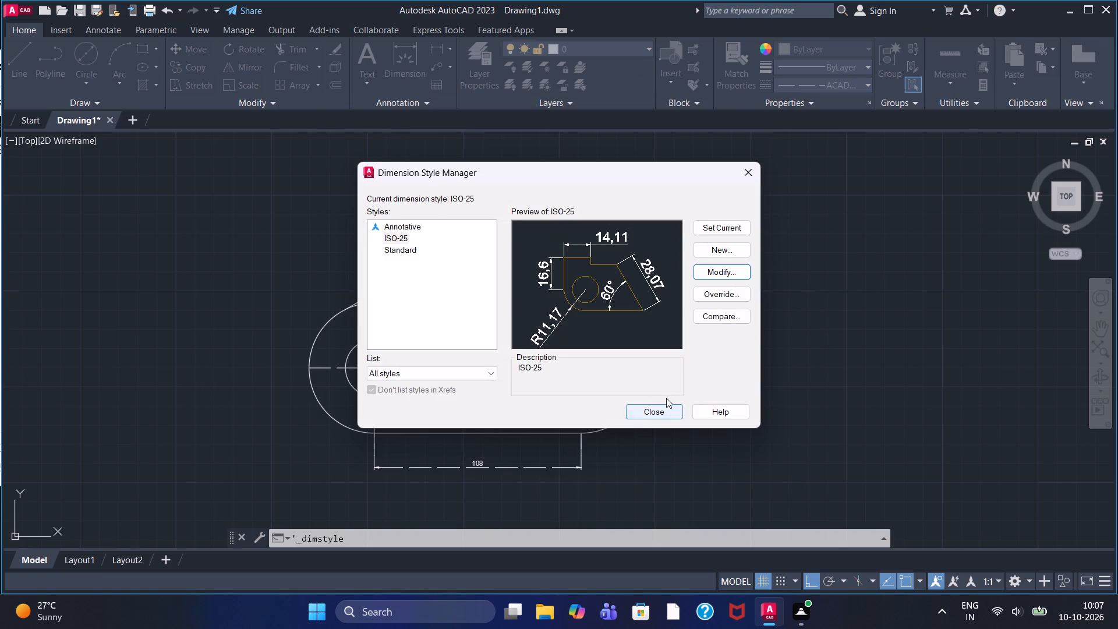
pyautogui.click(719, 229)
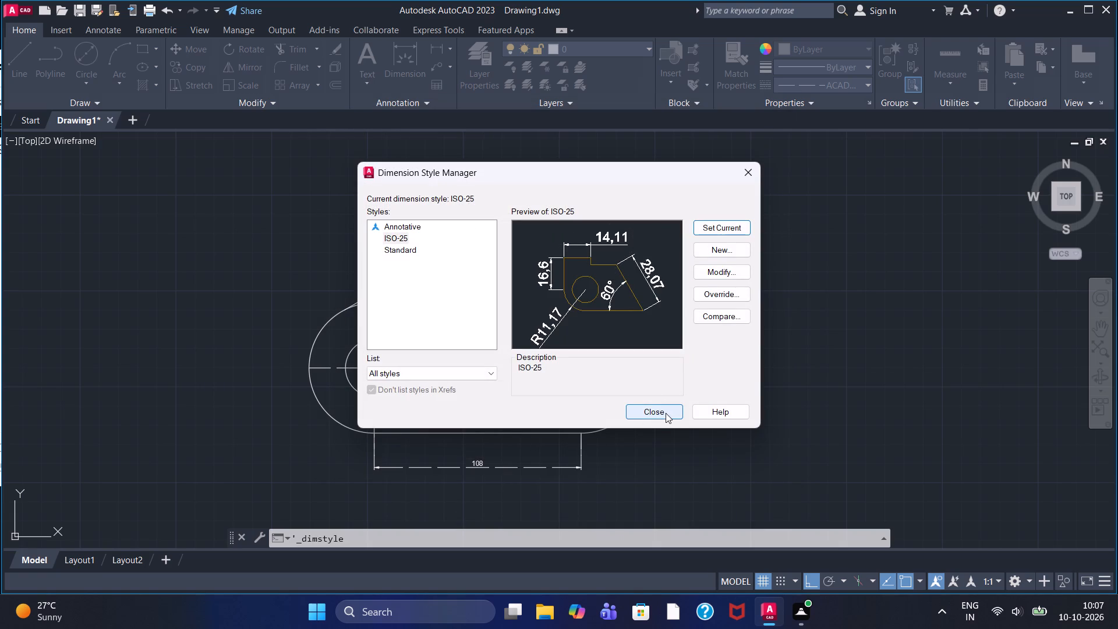
pyautogui.click(666, 413)
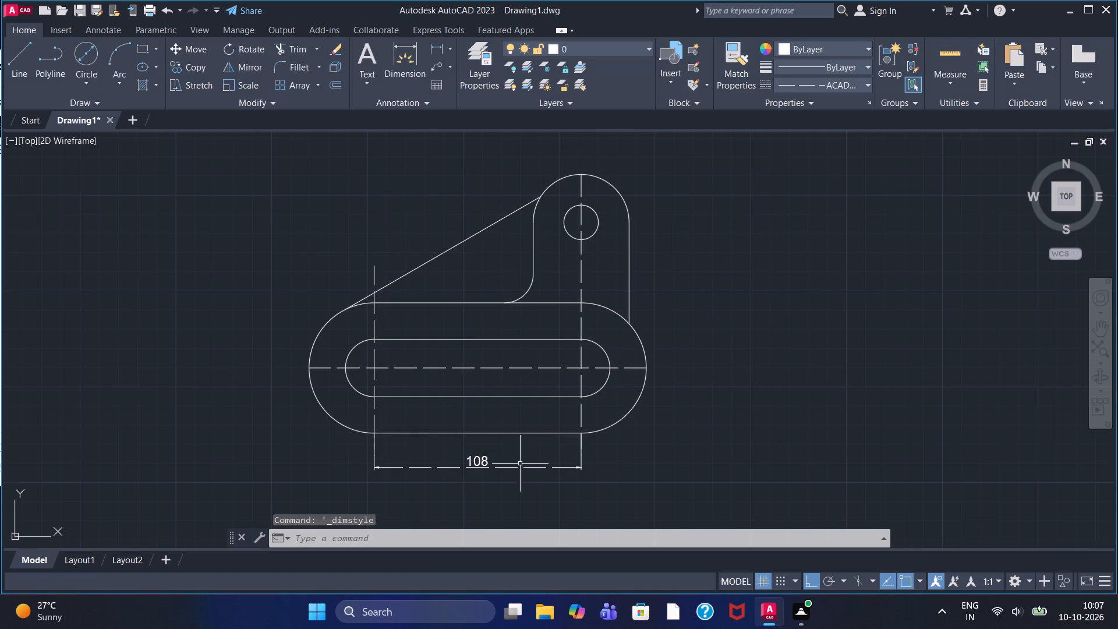
# Delete the dashed horizontal dimension below the part.
pyautogui.click(488, 461)
pyautogui.press('Delete')
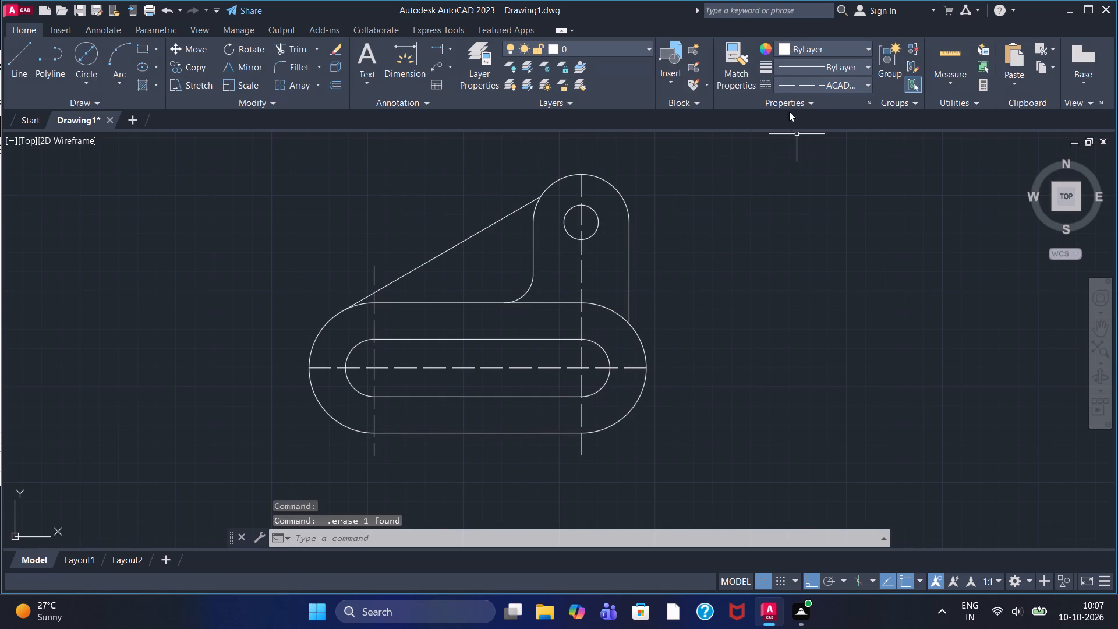
# With the current linetype set to ByLayer, add a horizontal linear dimension between the endpoints of the outer slot's bottom edge, placed below the part.
pyautogui.click(805, 85)
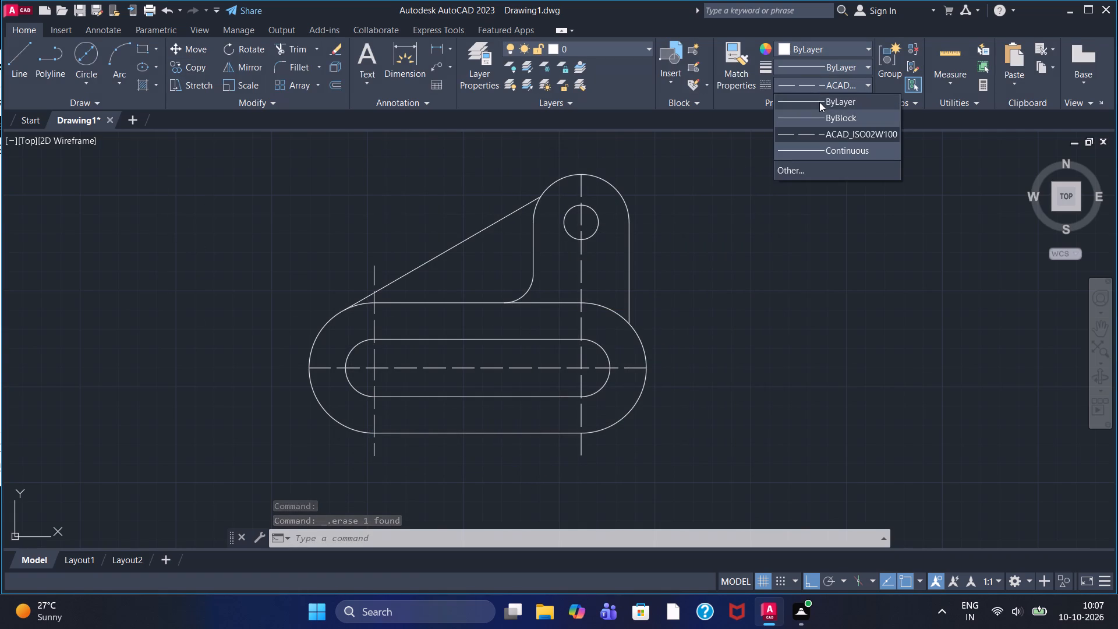
pyautogui.click(819, 102)
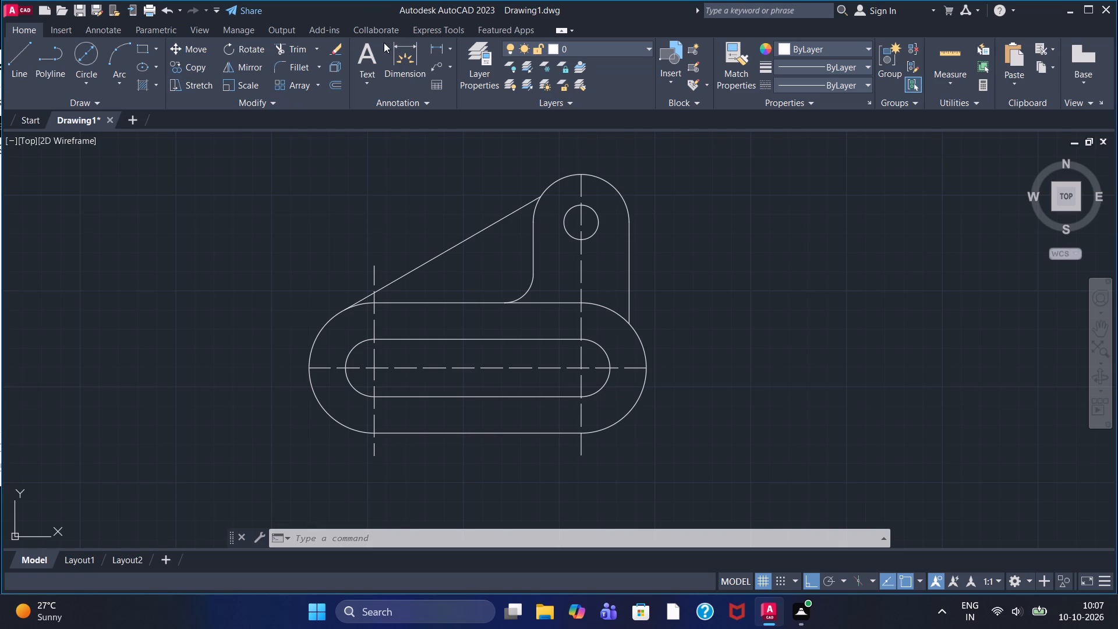
pyautogui.click(437, 50)
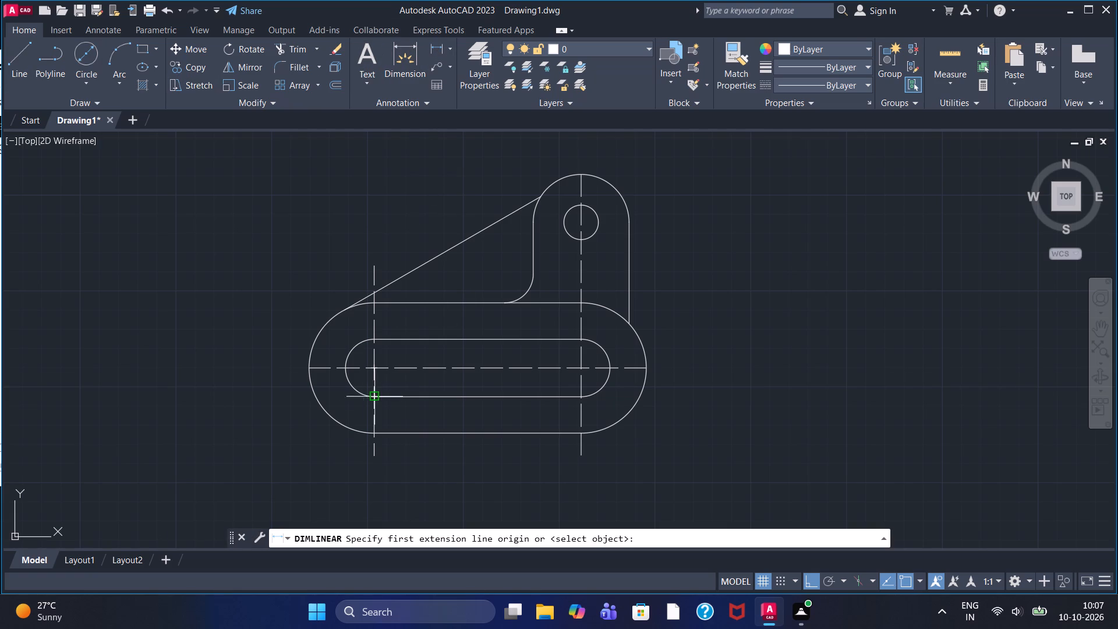
pyautogui.click(370, 433)
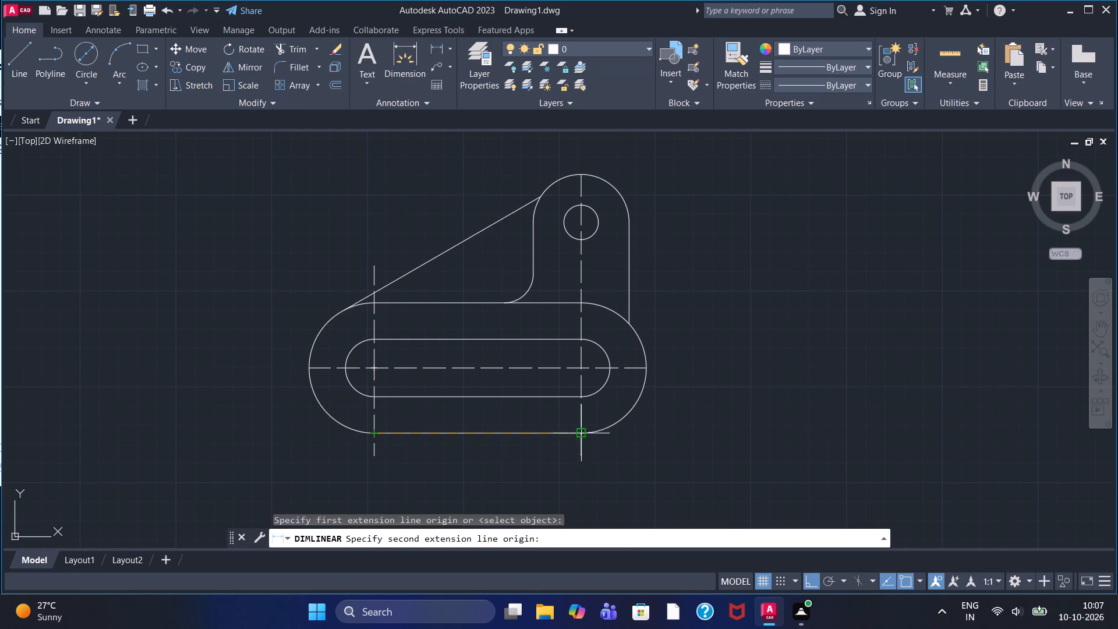
pyautogui.click(582, 434)
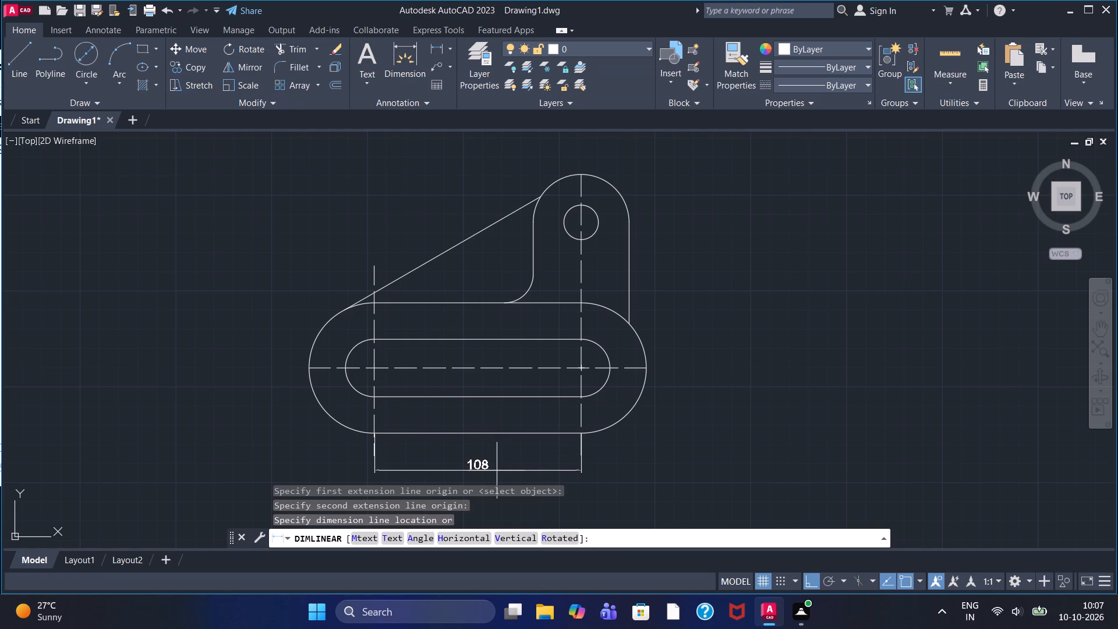
pyautogui.click(497, 471)
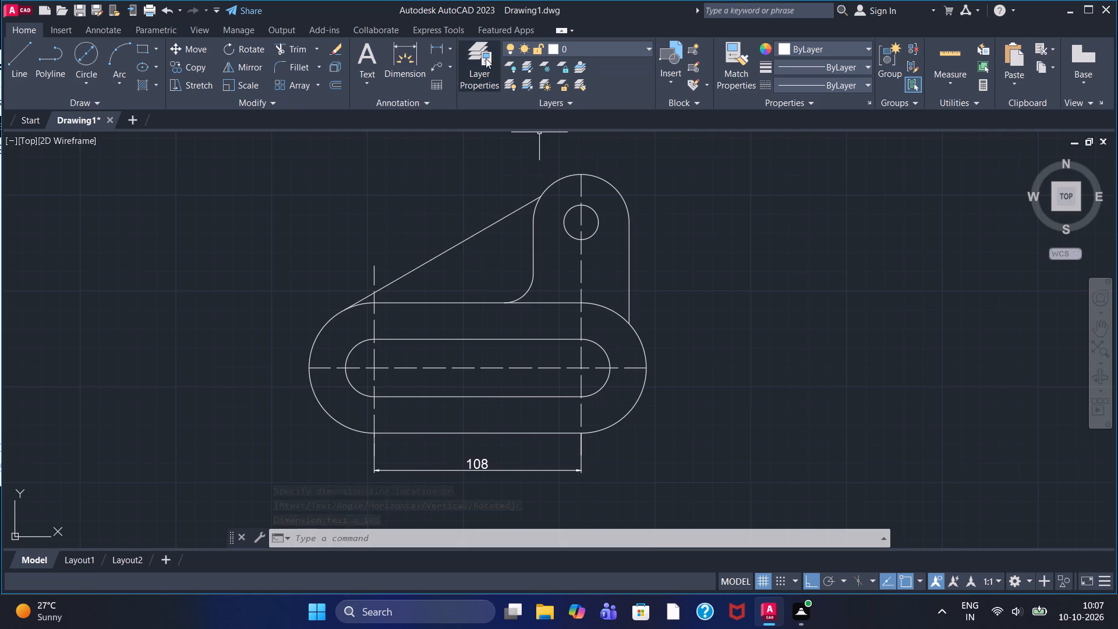
# Add a radius dimension to the outer slot's right arc, placed outside the part to the upper right.
pyautogui.click(448, 51)
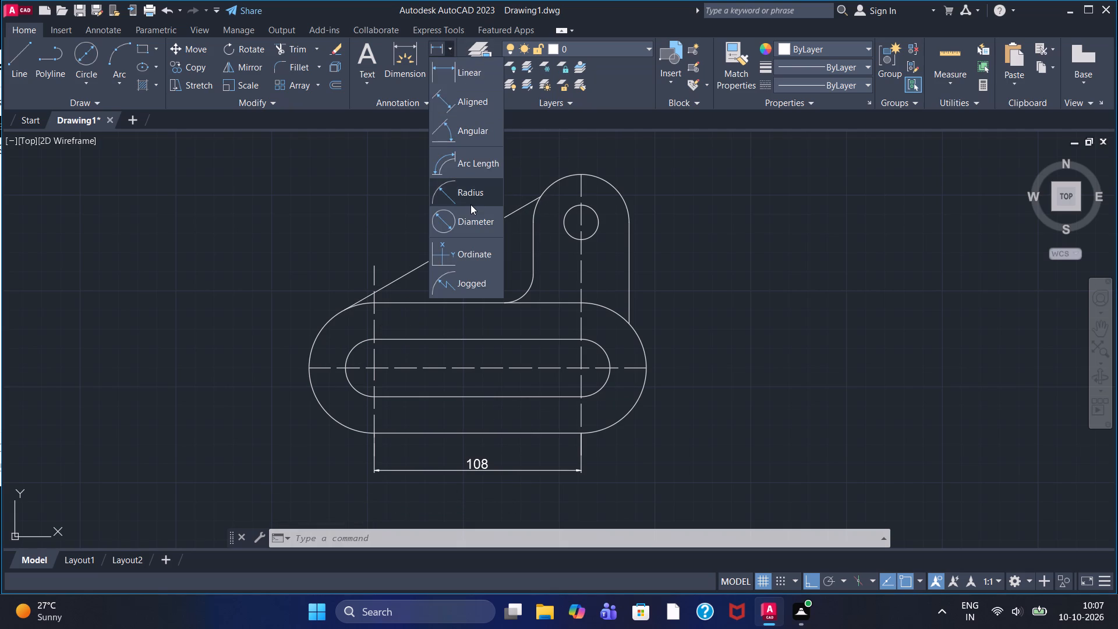
pyautogui.click(472, 197)
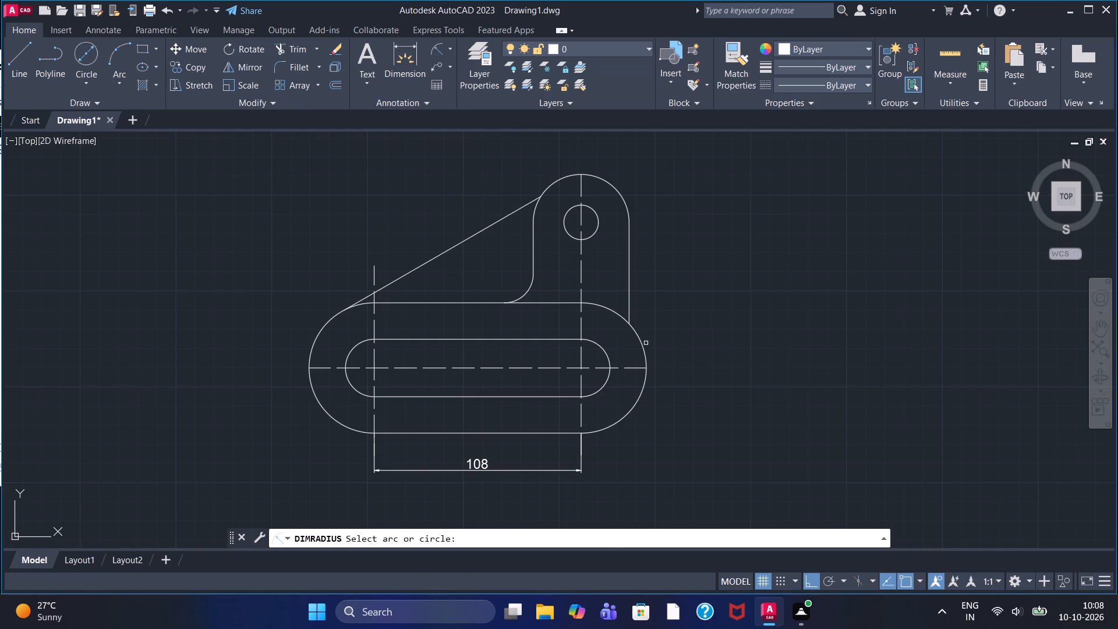
pyautogui.click(642, 345)
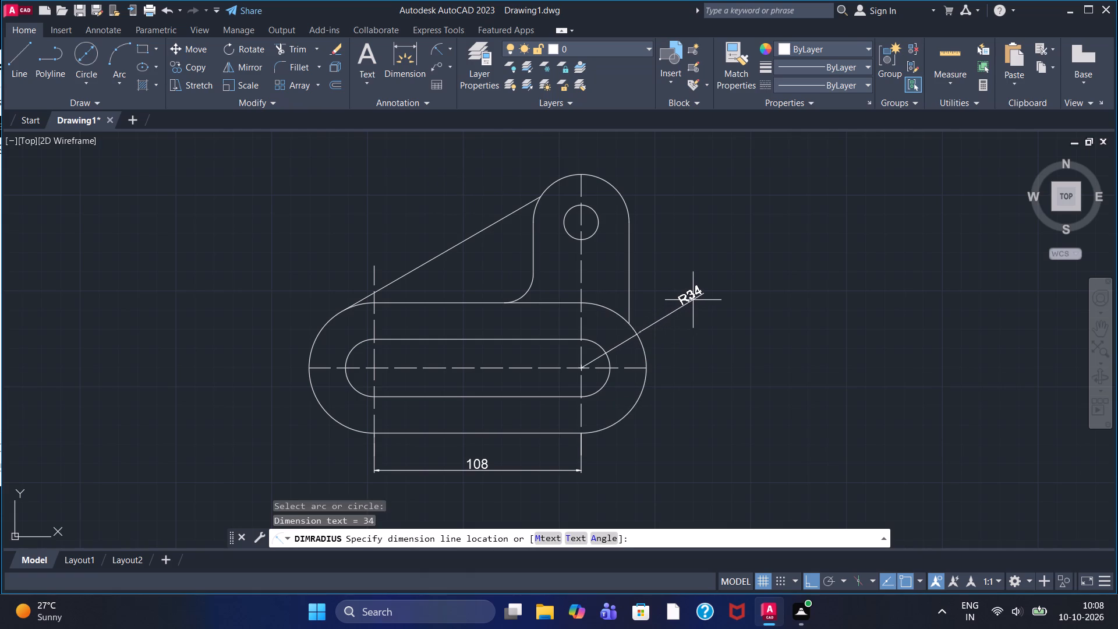
pyautogui.click(695, 298)
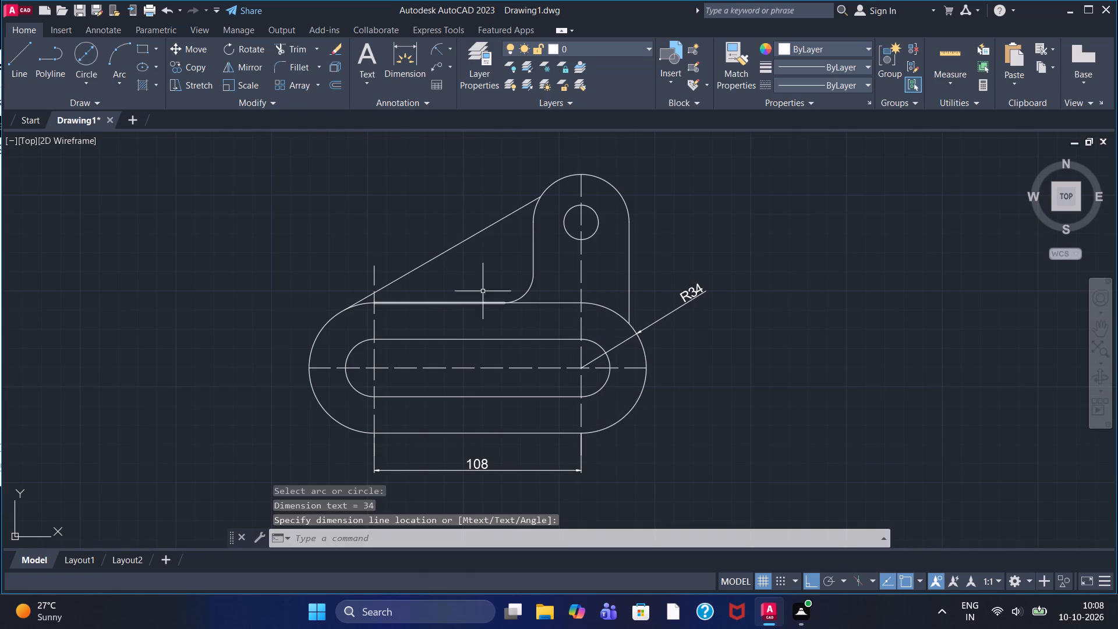
# Add a radius dimension to the boss's top arc, placed outside the part to the upper right.
pyautogui.click(611, 185)
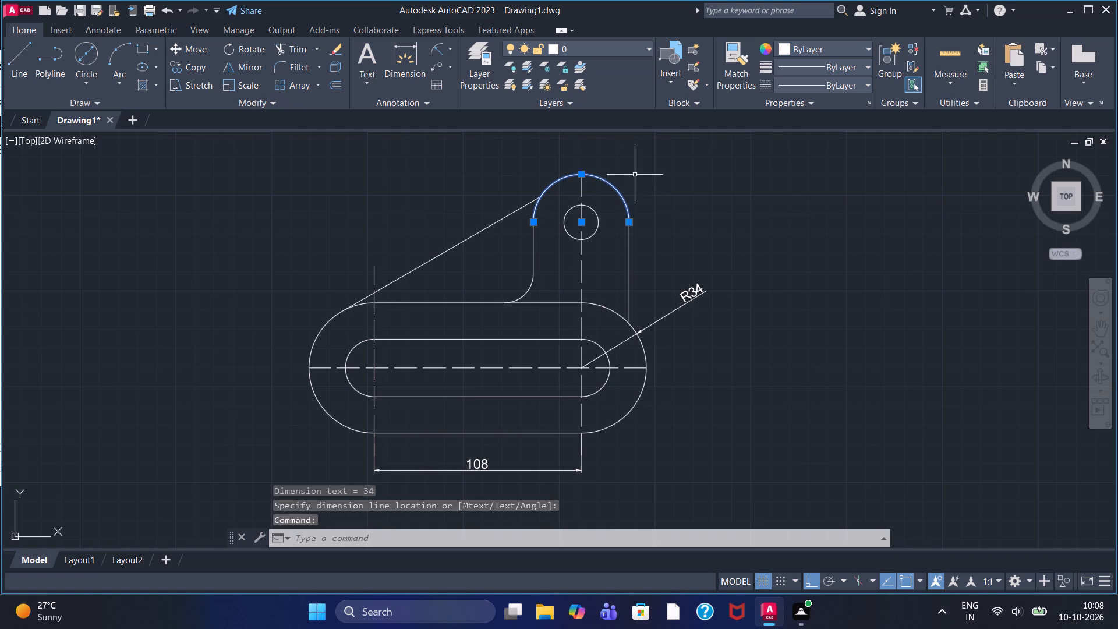
pyautogui.press('Escape')
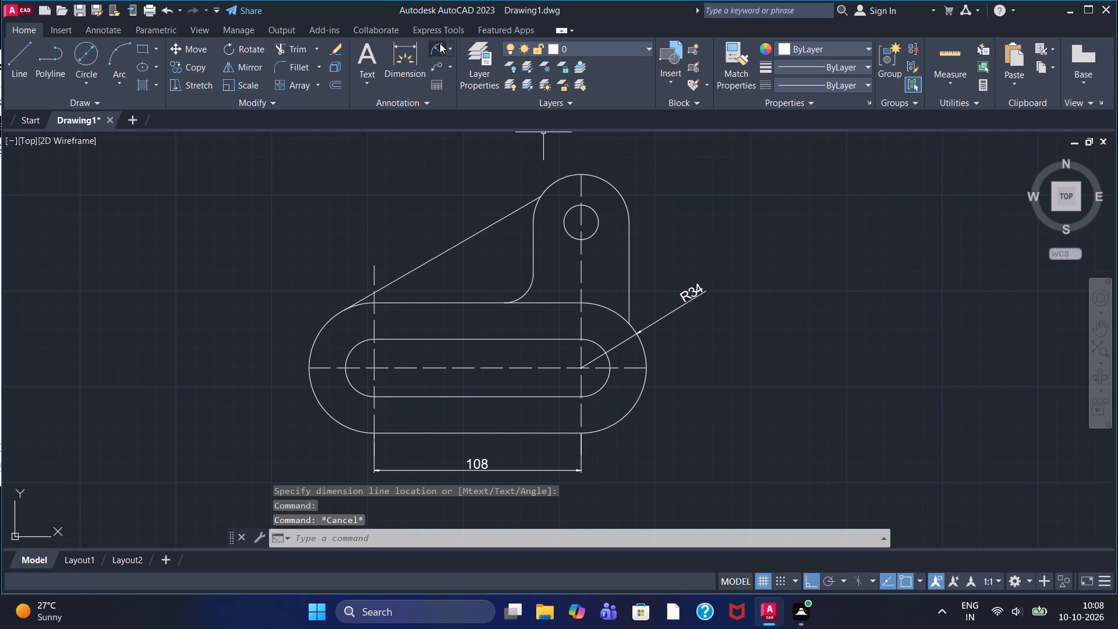
pyautogui.click(440, 43)
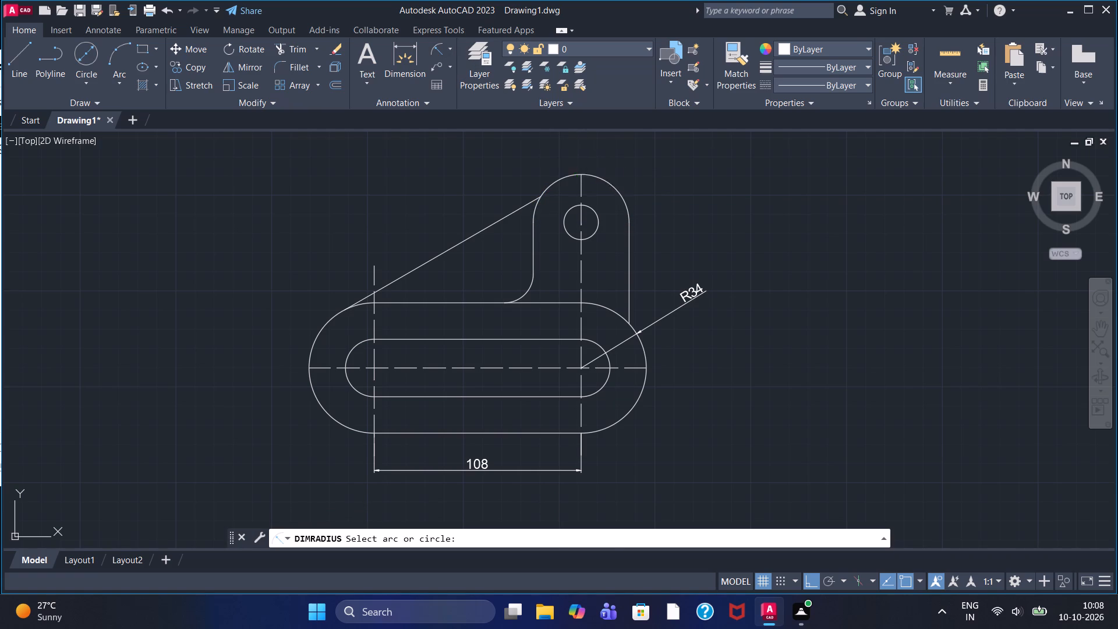
pyautogui.click(610, 183)
pyautogui.click(648, 161)
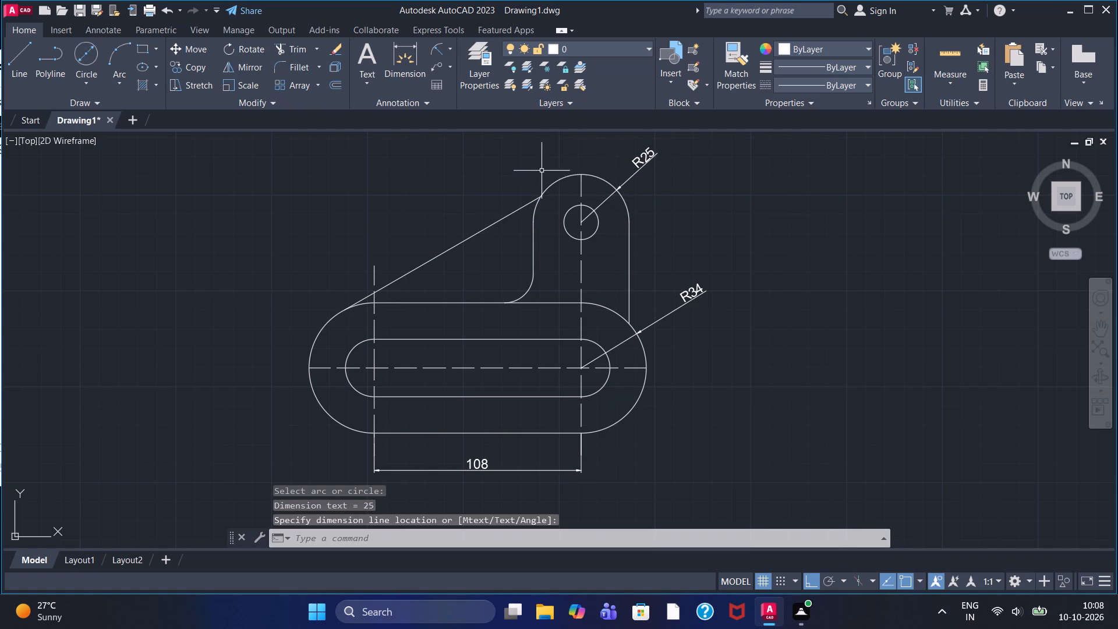
# Add a diameter dimension to the hole in the boss, with its text outside the boss to the upper left.
pyautogui.click(452, 50)
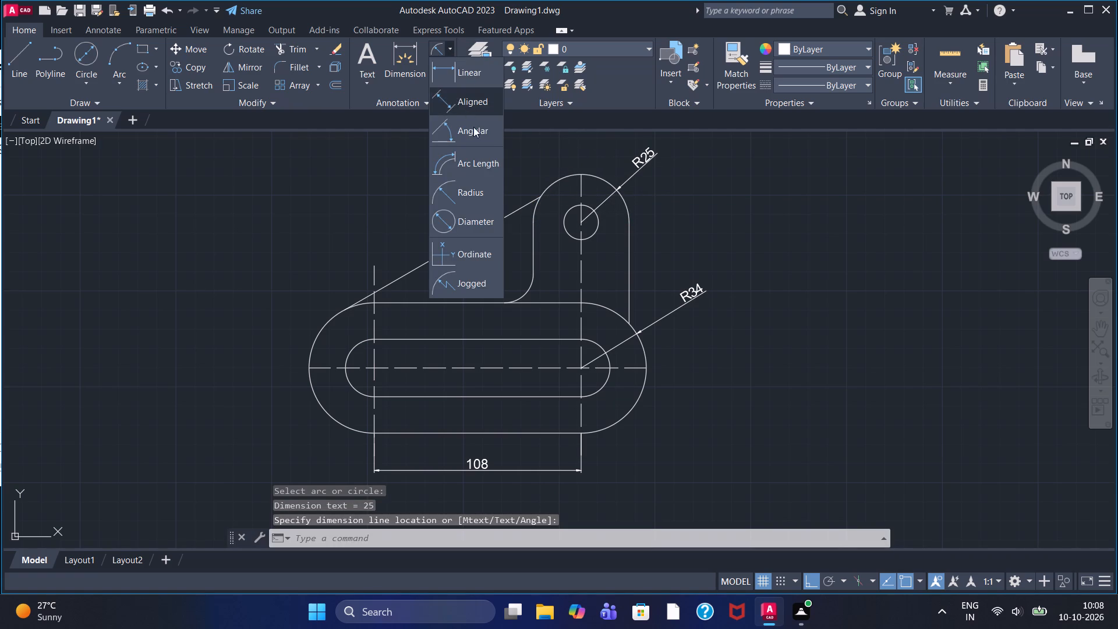
pyautogui.click(476, 224)
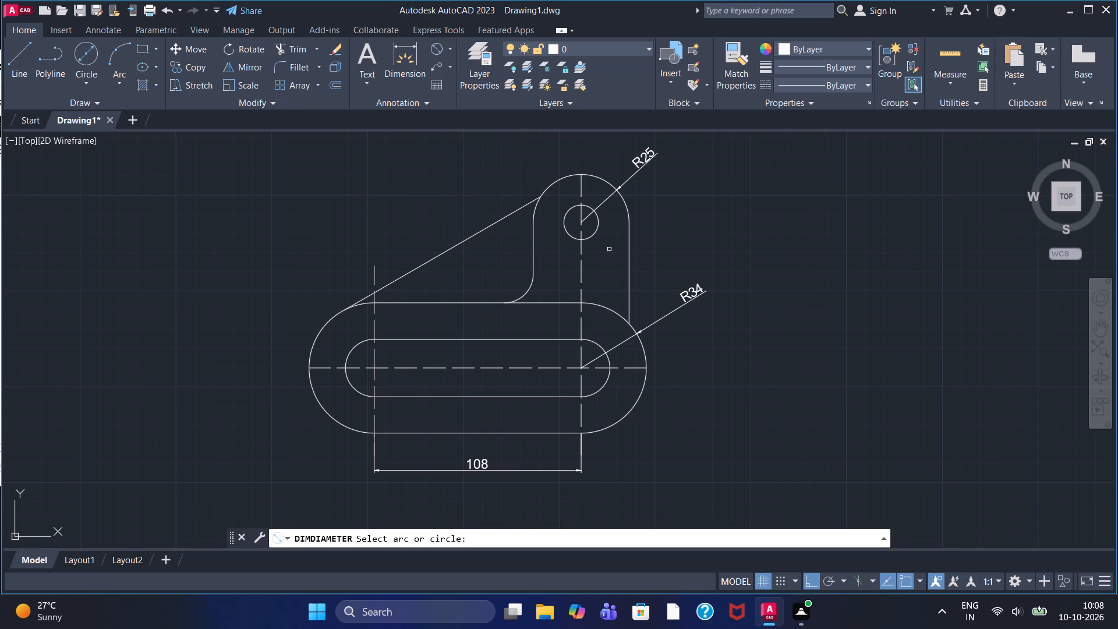
pyautogui.click(596, 229)
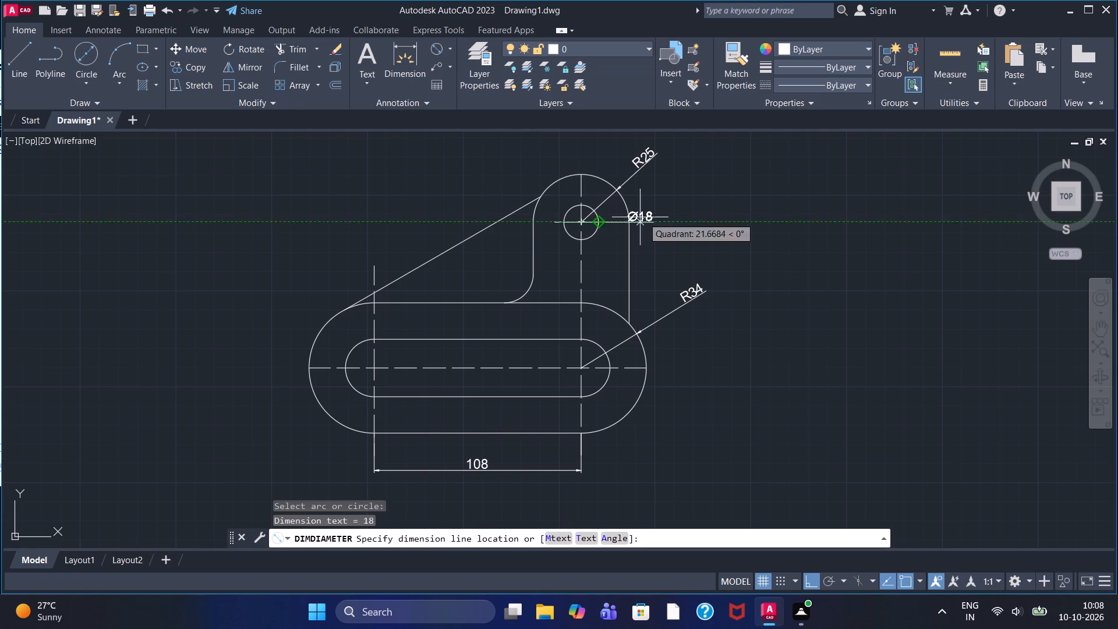
pyautogui.click(546, 158)
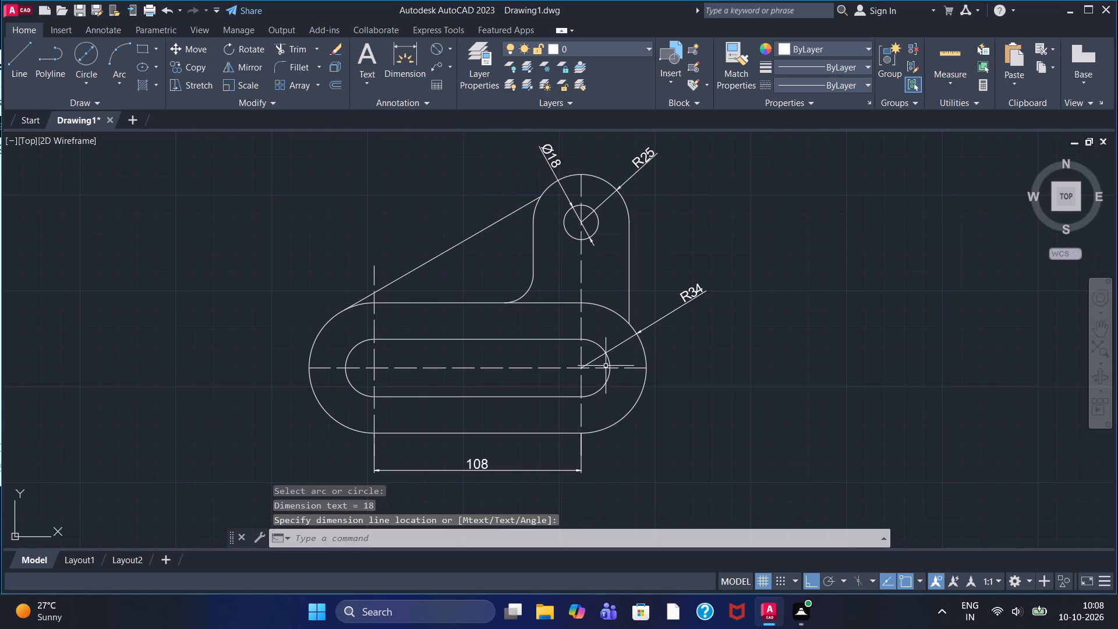
# Add a radius dimension to the inner slot's right arc, with its text outside the part just below the outer arc's radius dimension.
pyautogui.click(437, 44)
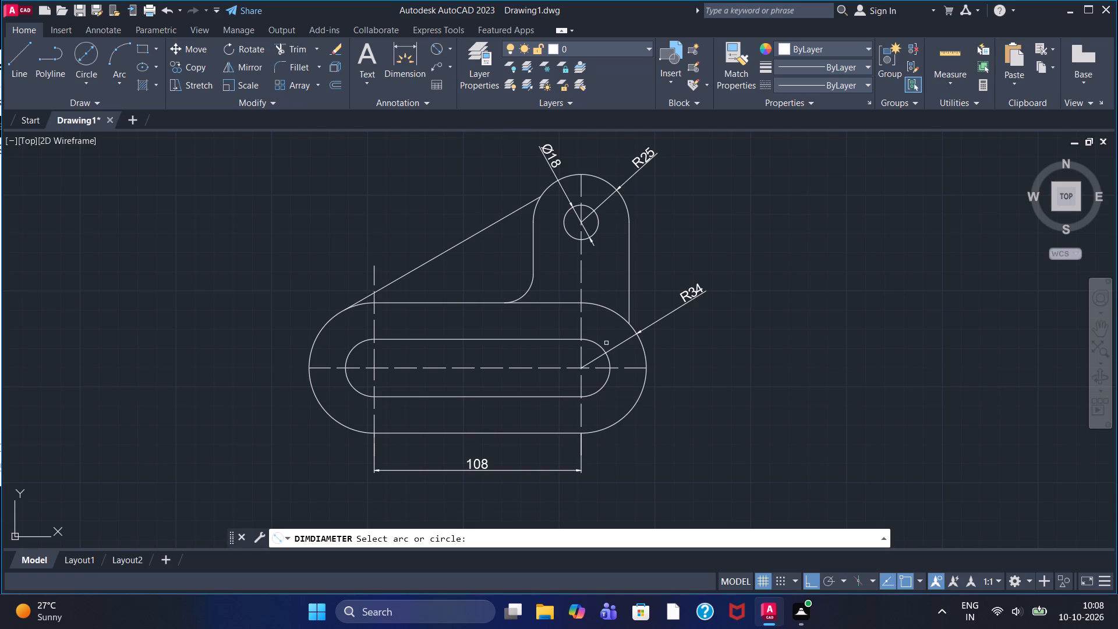
pyautogui.click(448, 54)
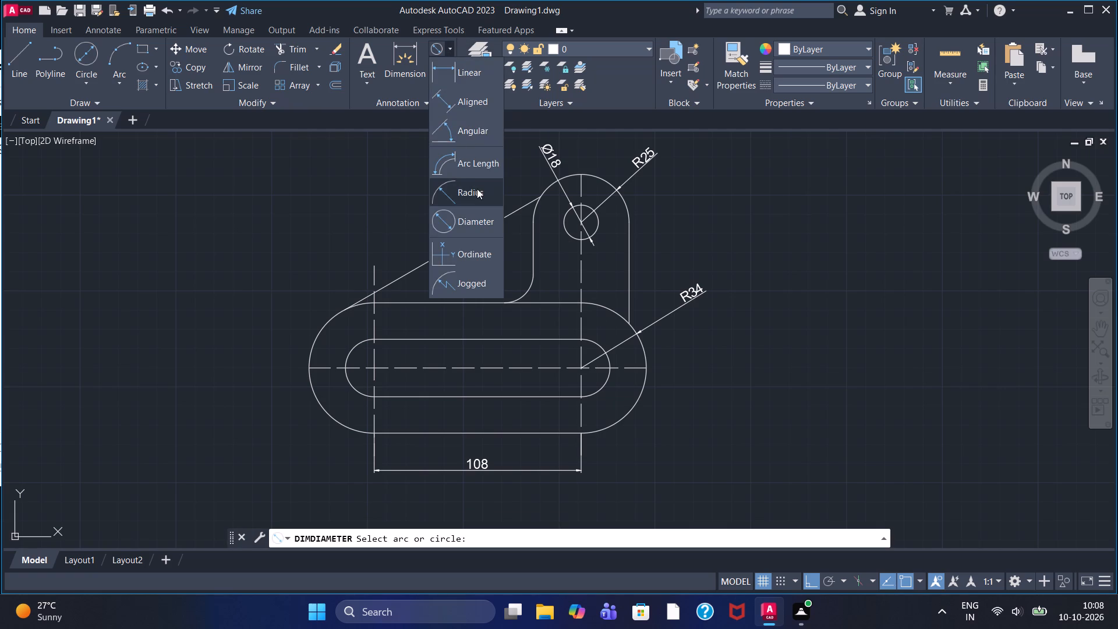
pyautogui.click(477, 189)
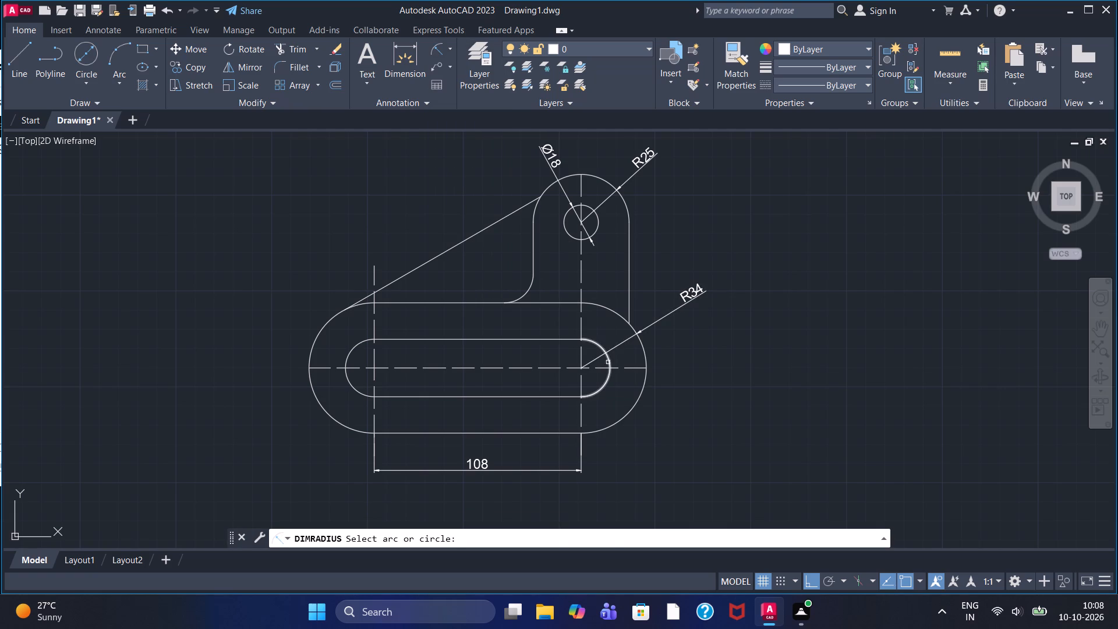
pyautogui.click(610, 361)
pyautogui.click(688, 341)
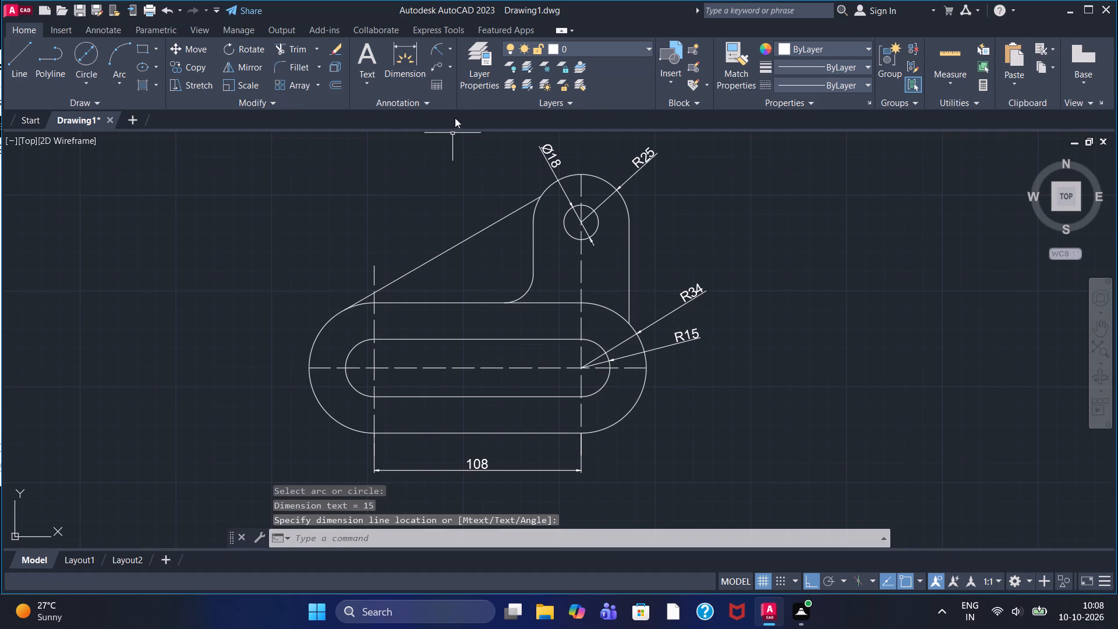
# Add a radius dimension to the fillet between the boss's left side and the outer slot's top edge, with its text inside the corner.
pyautogui.click(438, 50)
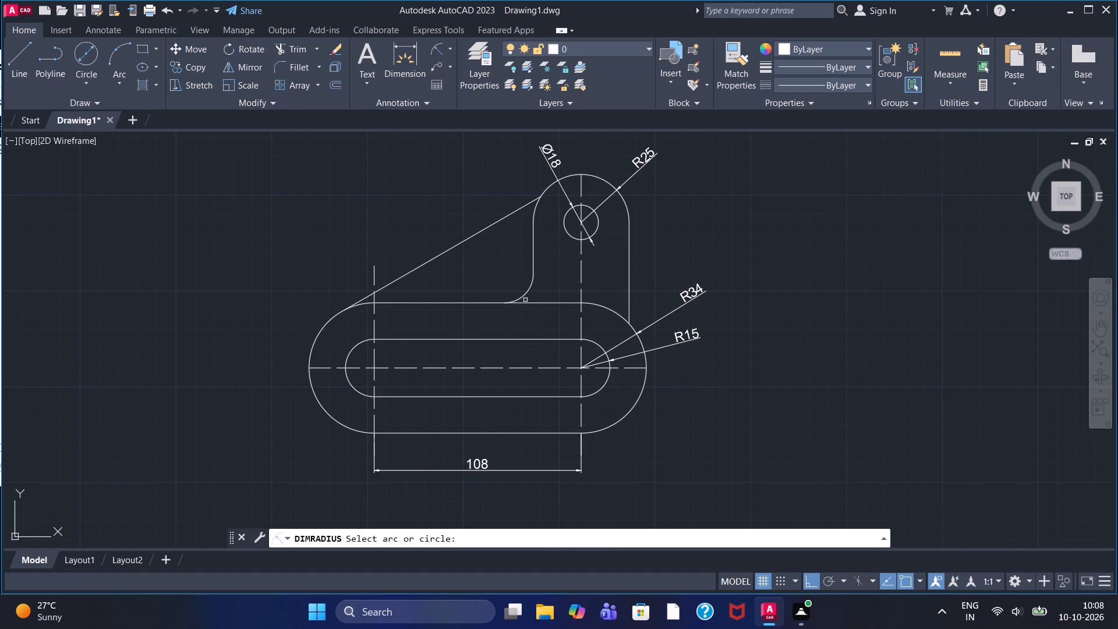
pyautogui.click(523, 296)
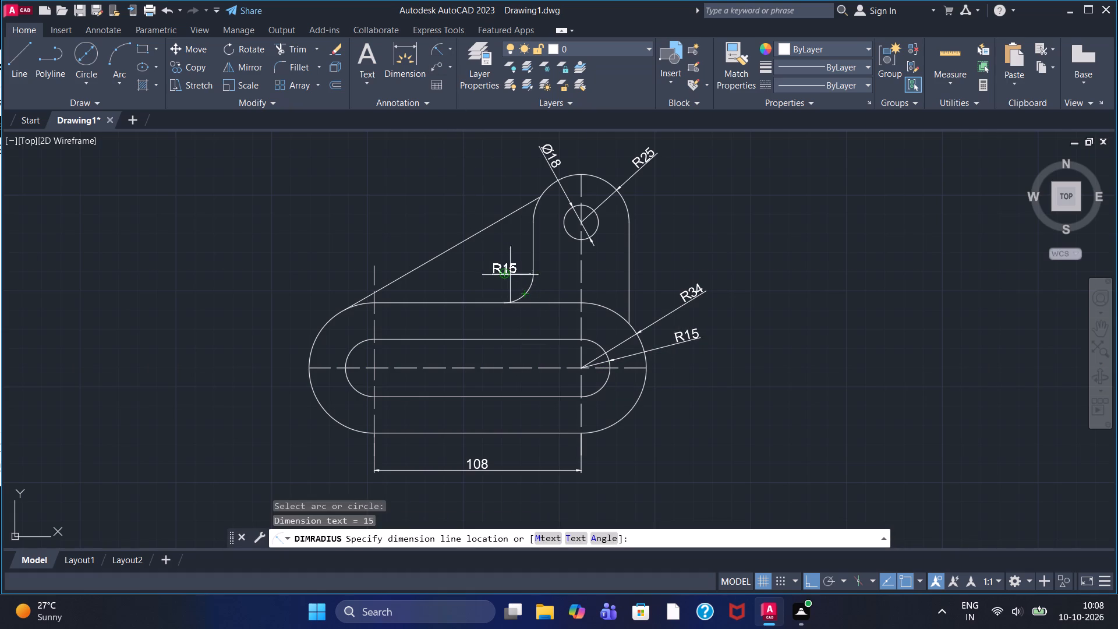
pyautogui.click(524, 285)
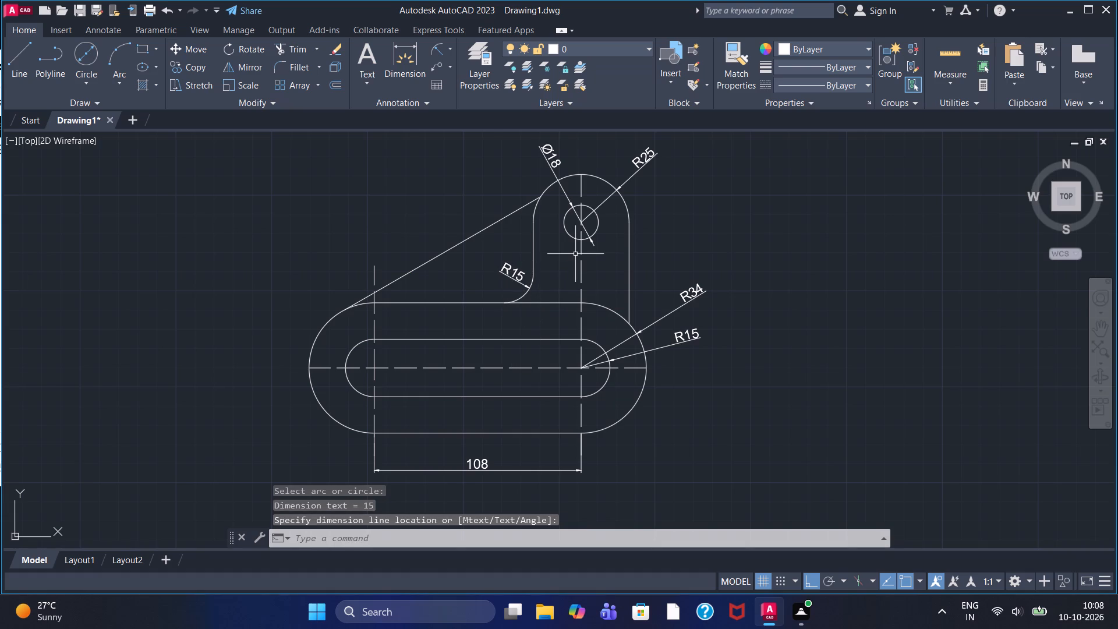
# Add an aligned dimension between the endpoints of the slanted rib line, placed above and parallel to it.
pyautogui.click(452, 50)
pyautogui.click(473, 103)
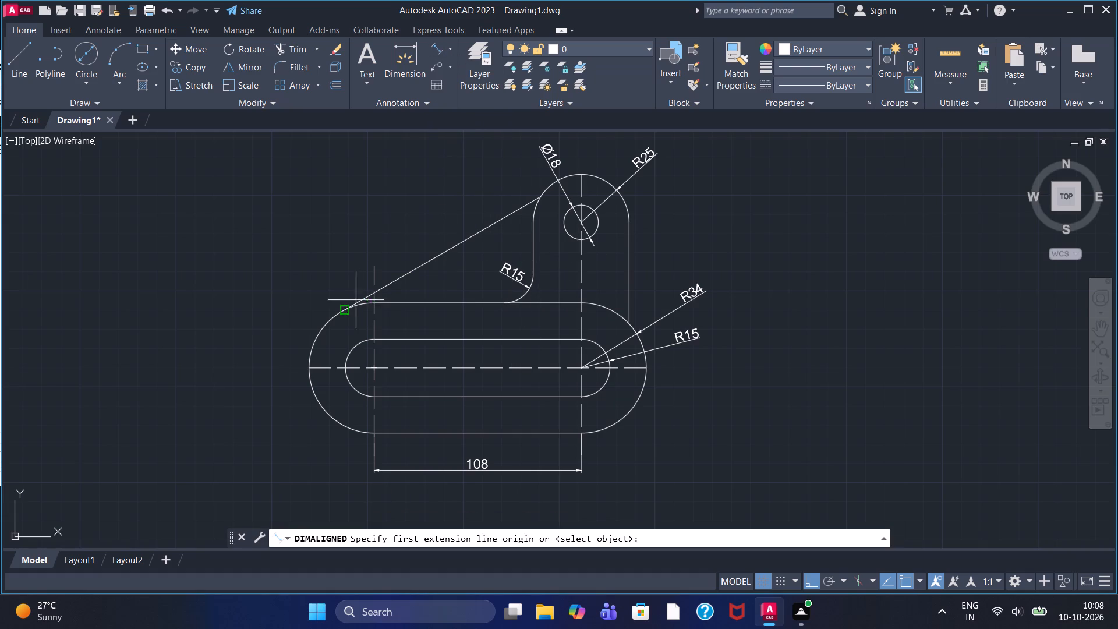
pyautogui.click(346, 303)
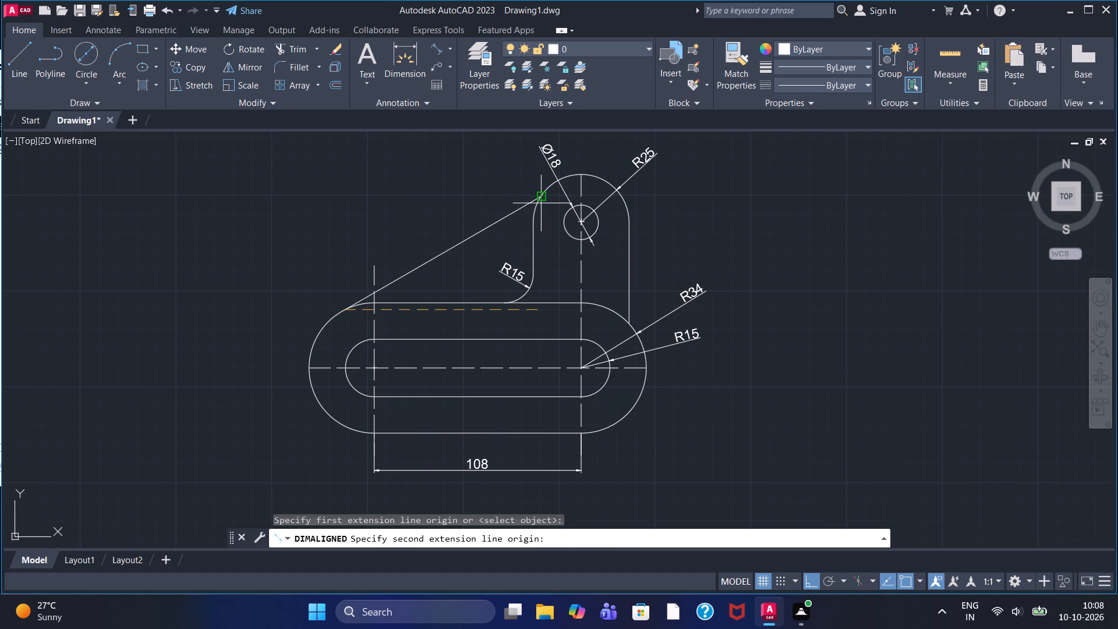
pyautogui.click(541, 203)
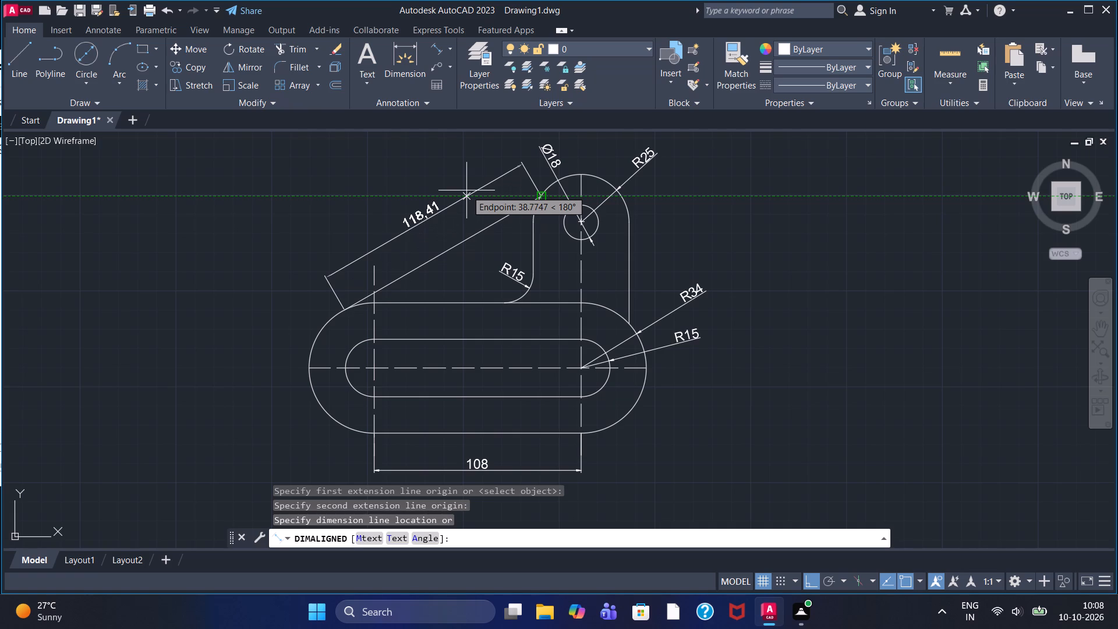
pyautogui.click(466, 190)
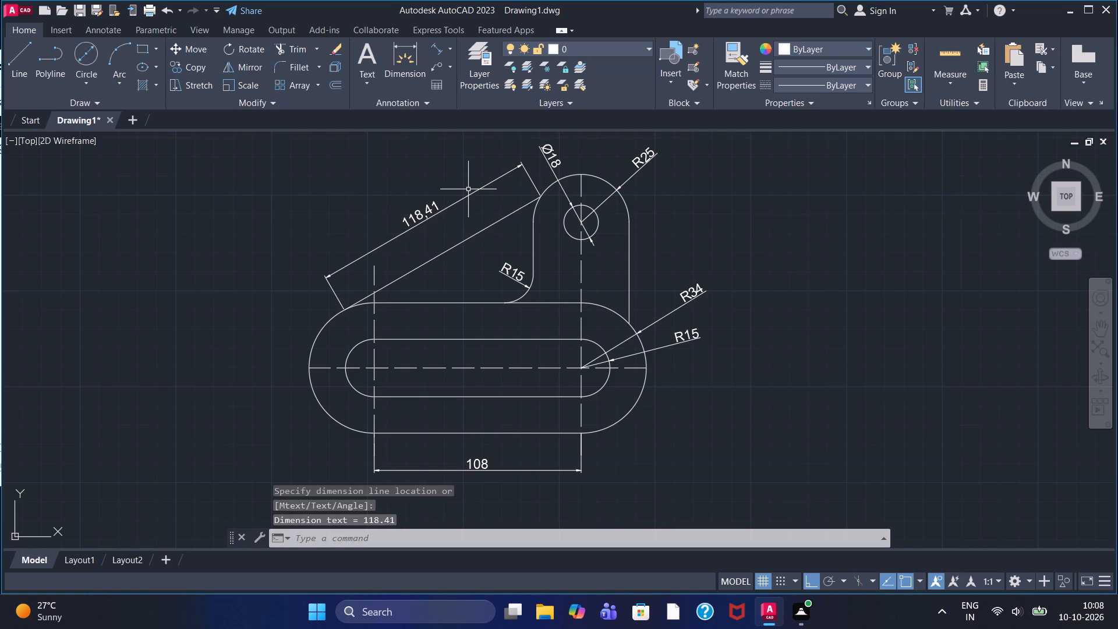
pyautogui.press('Escape')
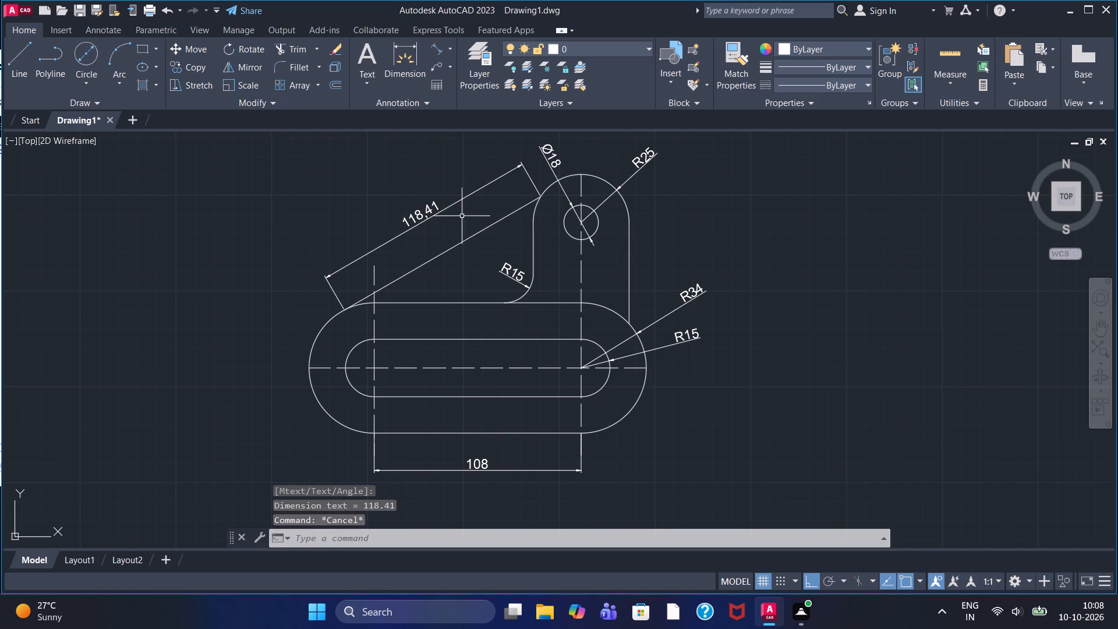
# Modify the ISO-25 dimension style to primary-unit precision 0 and ISO standard text alignment, and set it as current.
pyautogui.click(398, 107)
pyautogui.click(365, 138)
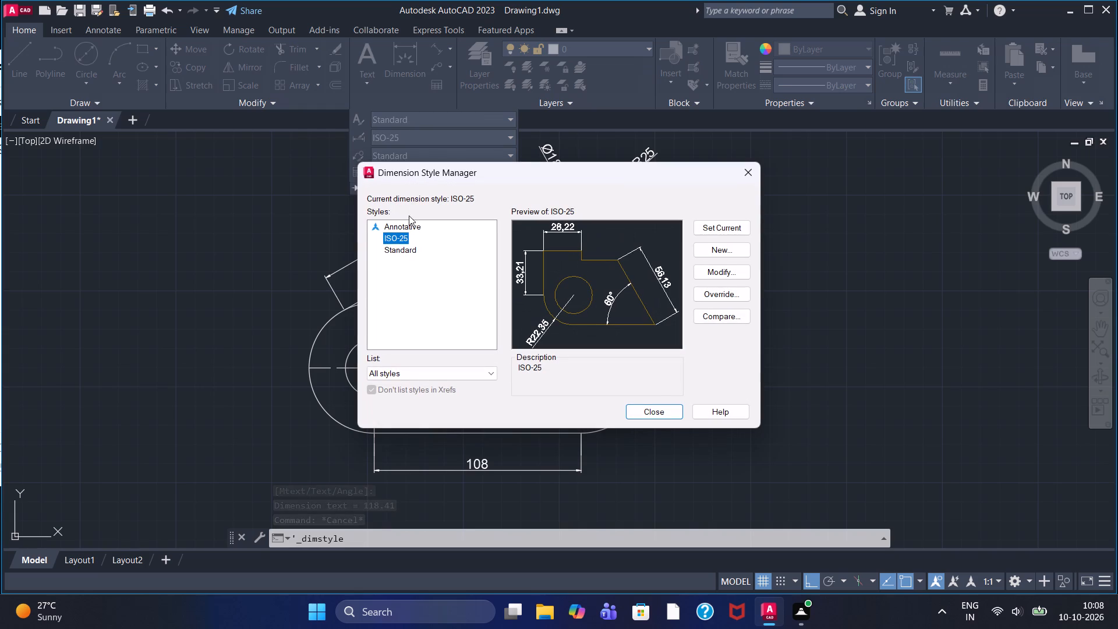
pyautogui.click(711, 270)
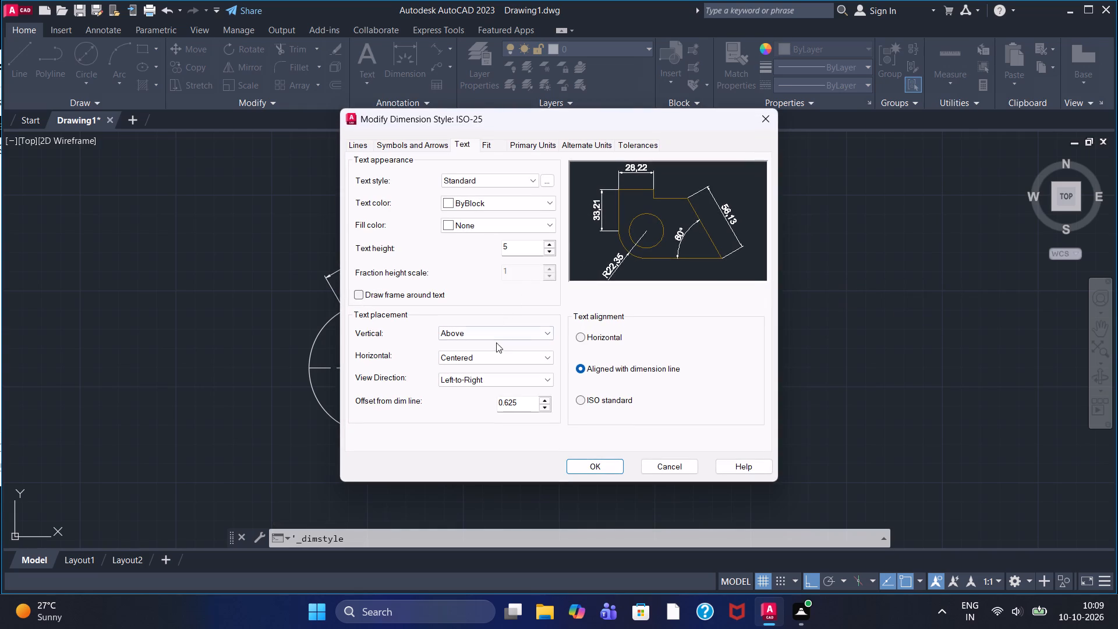
pyautogui.click(532, 149)
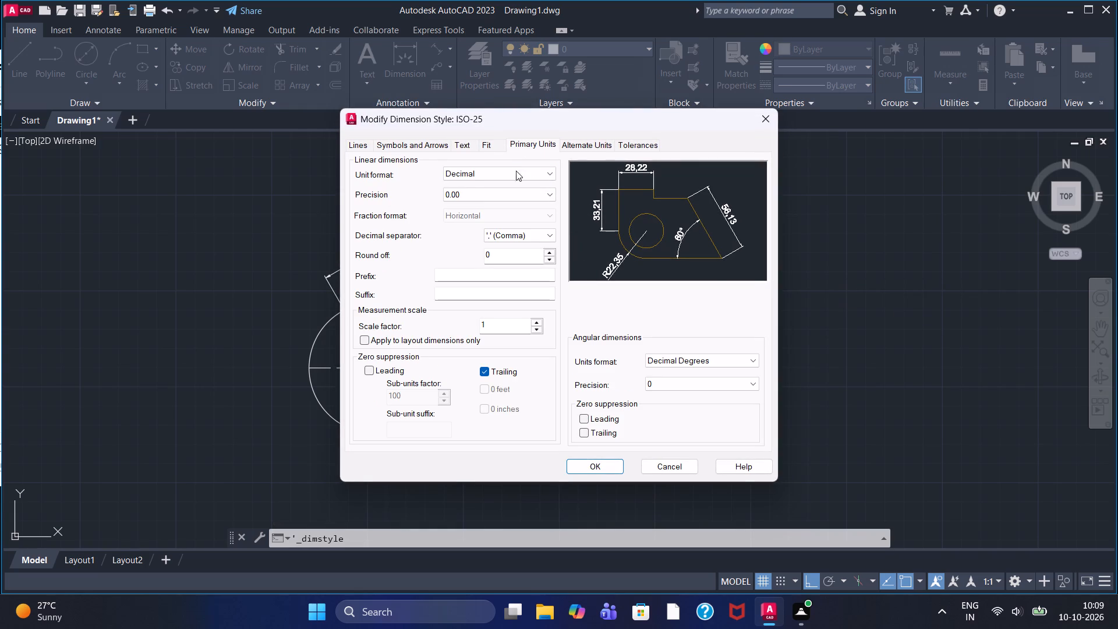
pyautogui.click(522, 197)
pyautogui.click(485, 206)
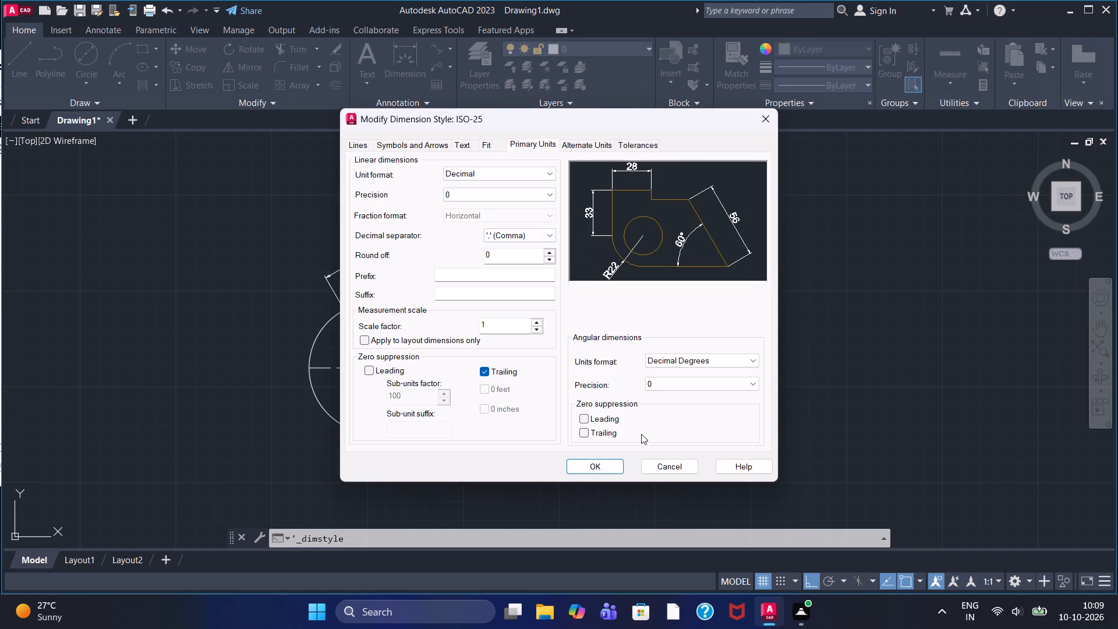
pyautogui.click(463, 142)
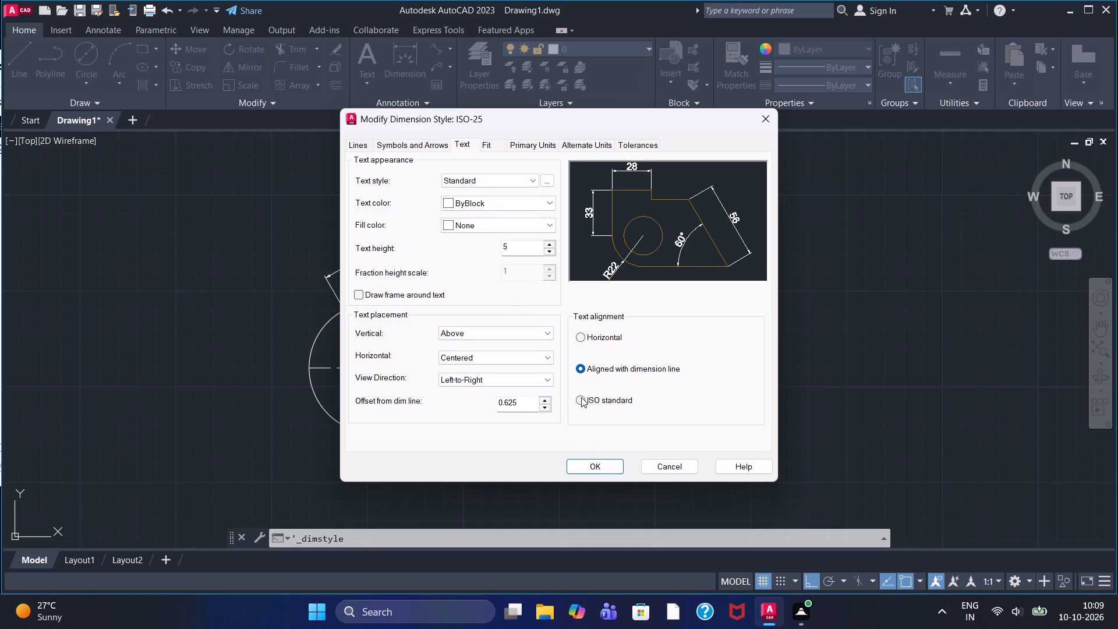
pyautogui.click(581, 397)
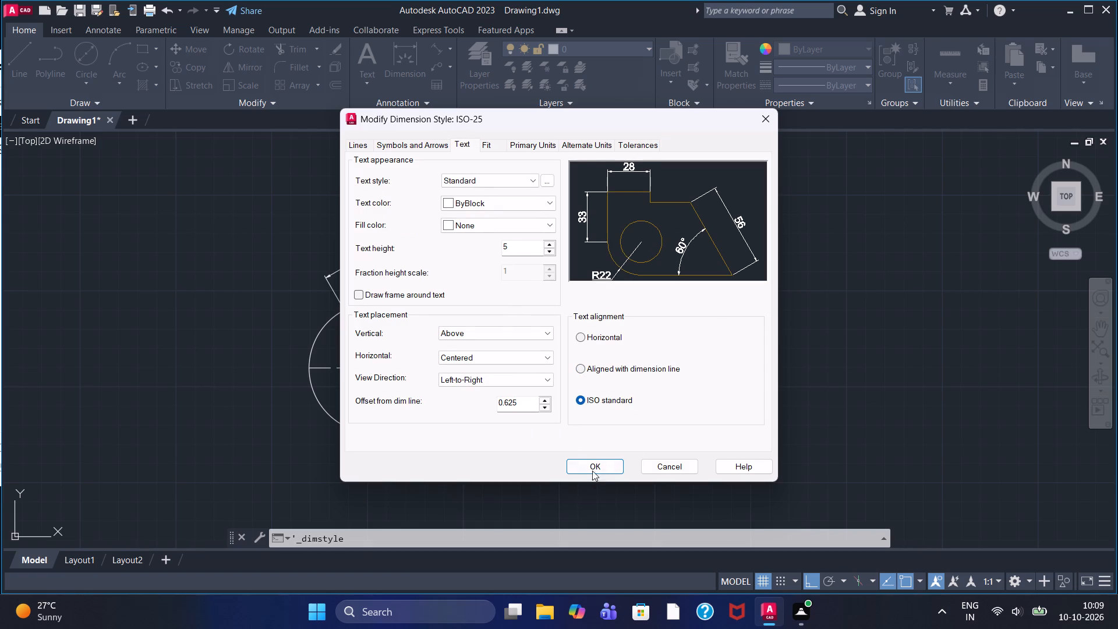
pyautogui.click(593, 469)
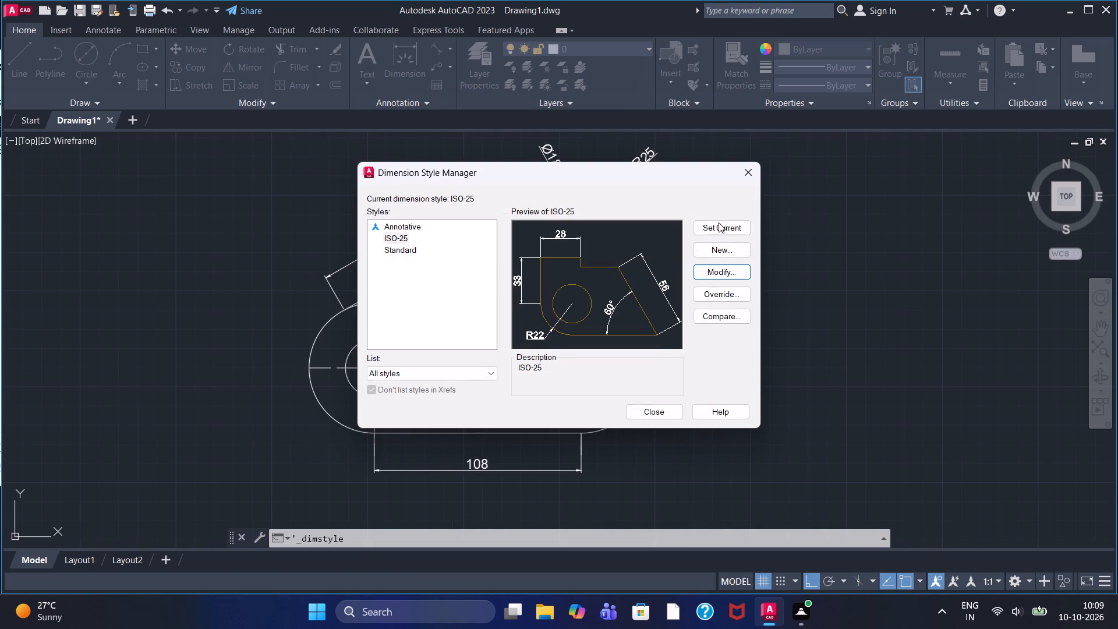
pyautogui.click(719, 227)
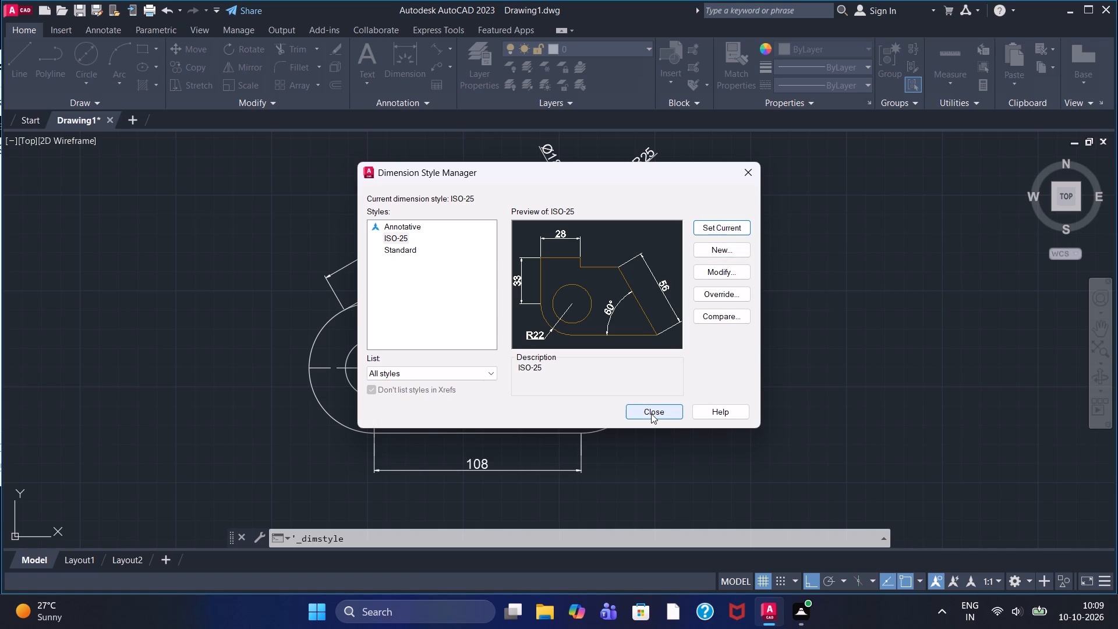
pyautogui.click(652, 414)
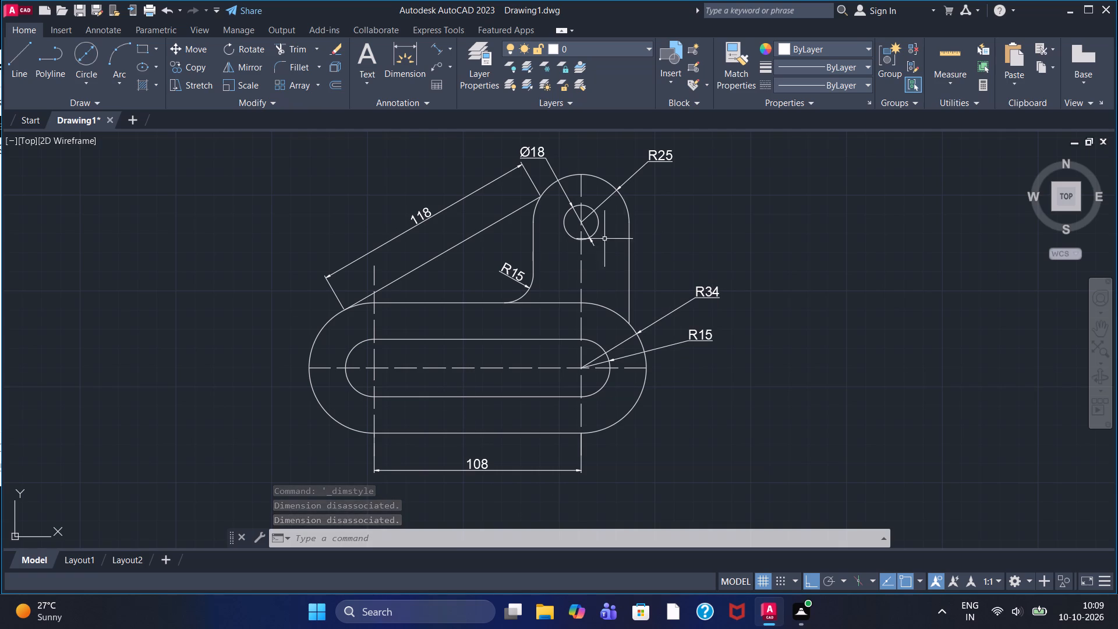
# Add a vertical linear dimension from the boss hole's center to the slot's right arc center, placed outside the part beyond the radius dimensions.
pyautogui.click(447, 48)
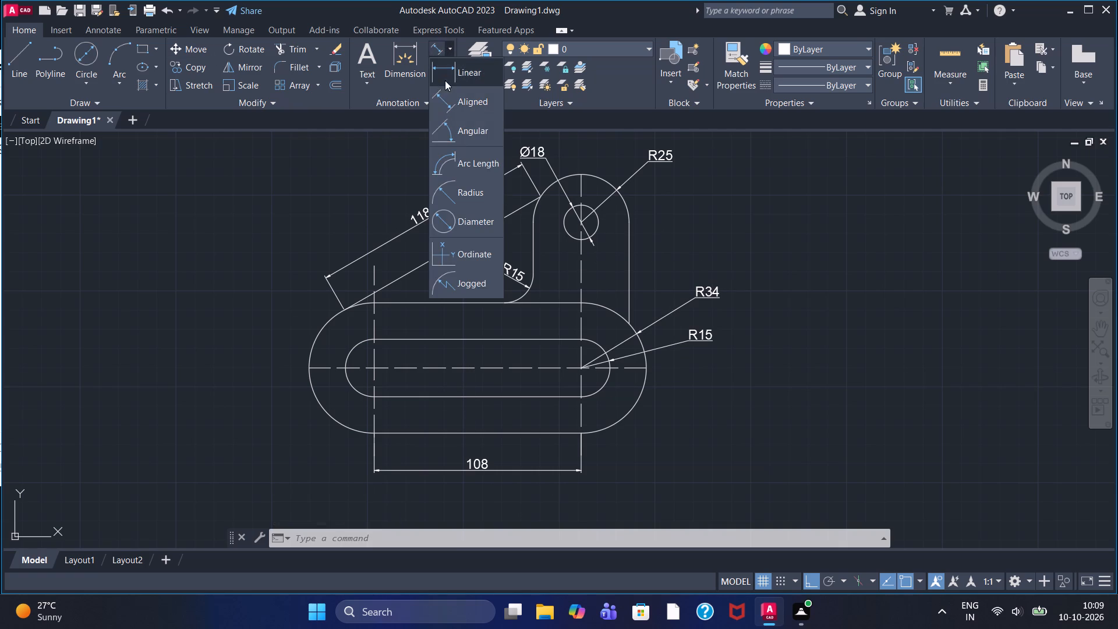
pyautogui.click(452, 76)
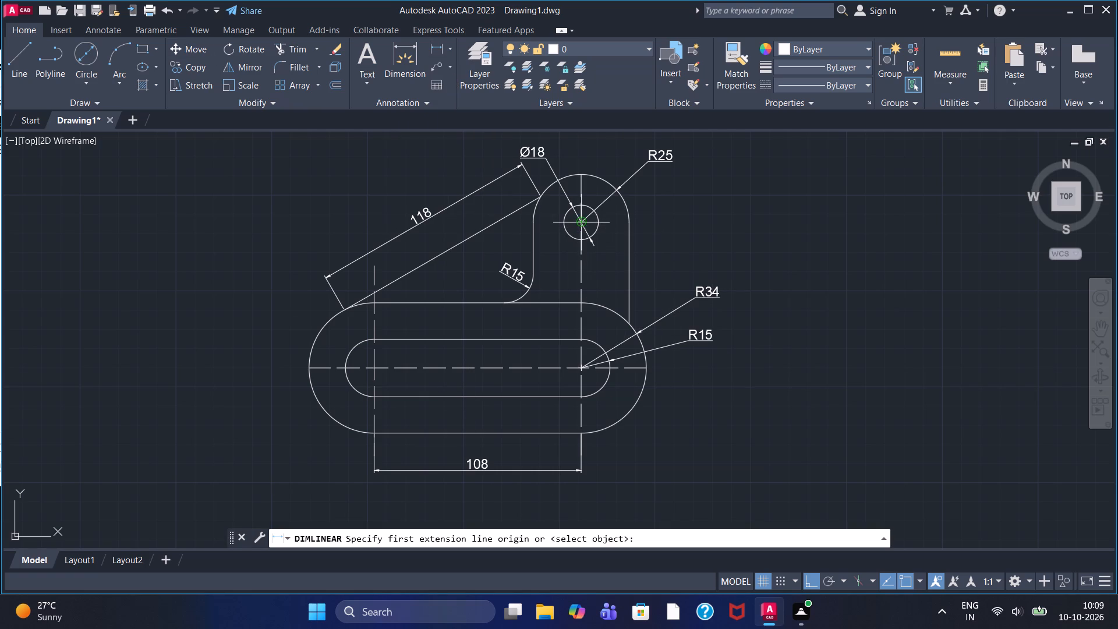
pyautogui.click(582, 222)
pyautogui.click(582, 372)
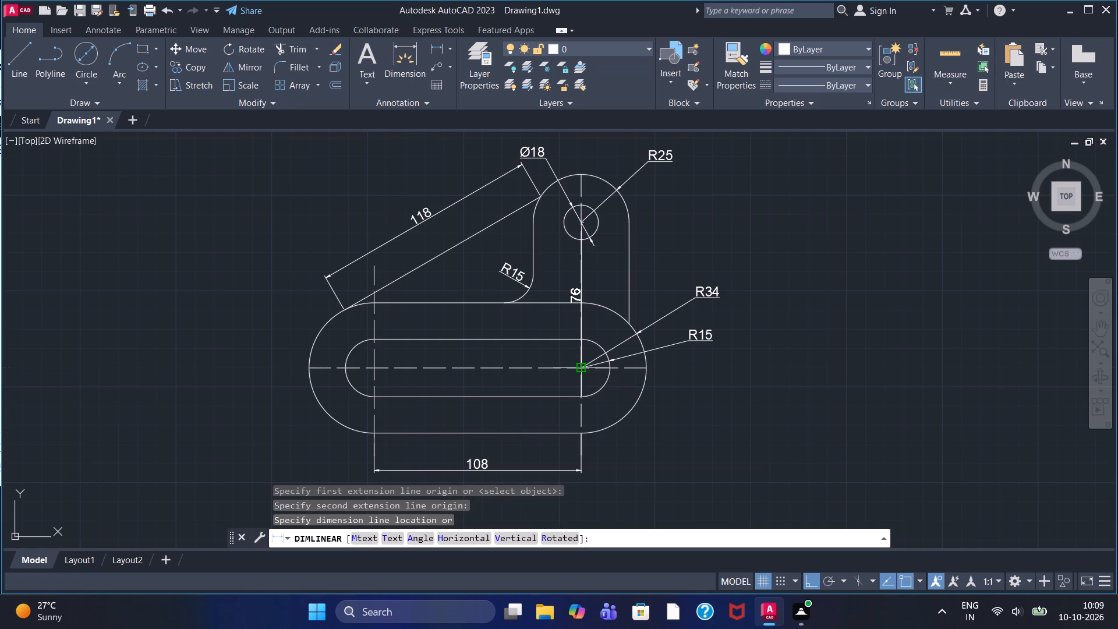
pyautogui.click(757, 319)
pyautogui.scroll(1, 804, 295)
pyautogui.scroll(-1, 804, 295)
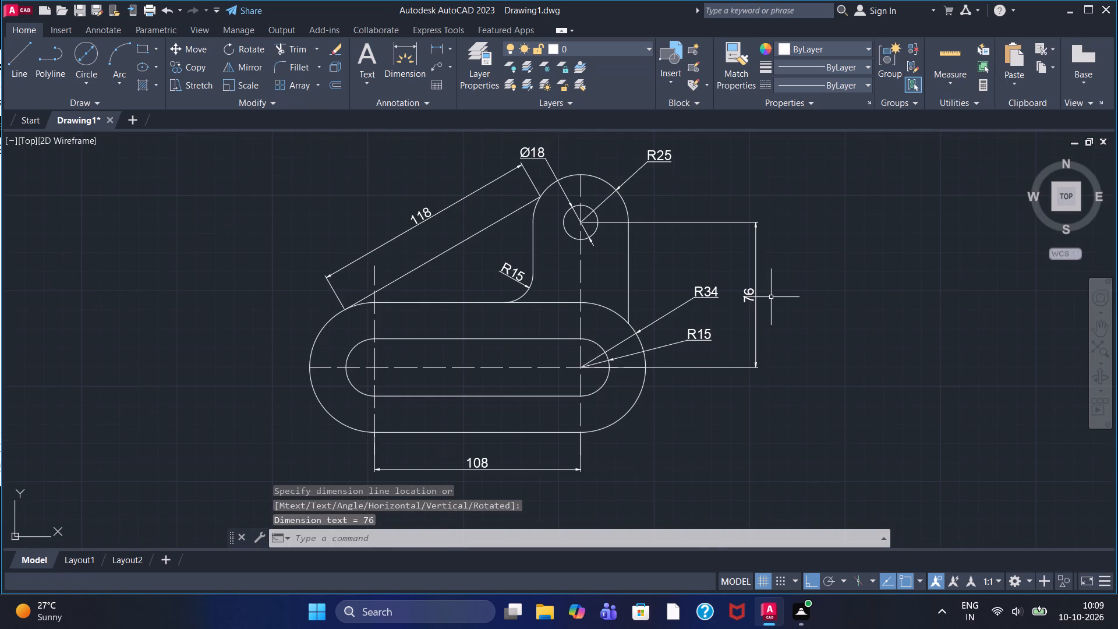
pyautogui.scroll(-1, 771, 297)
pyautogui.scroll(1, 776, 285)
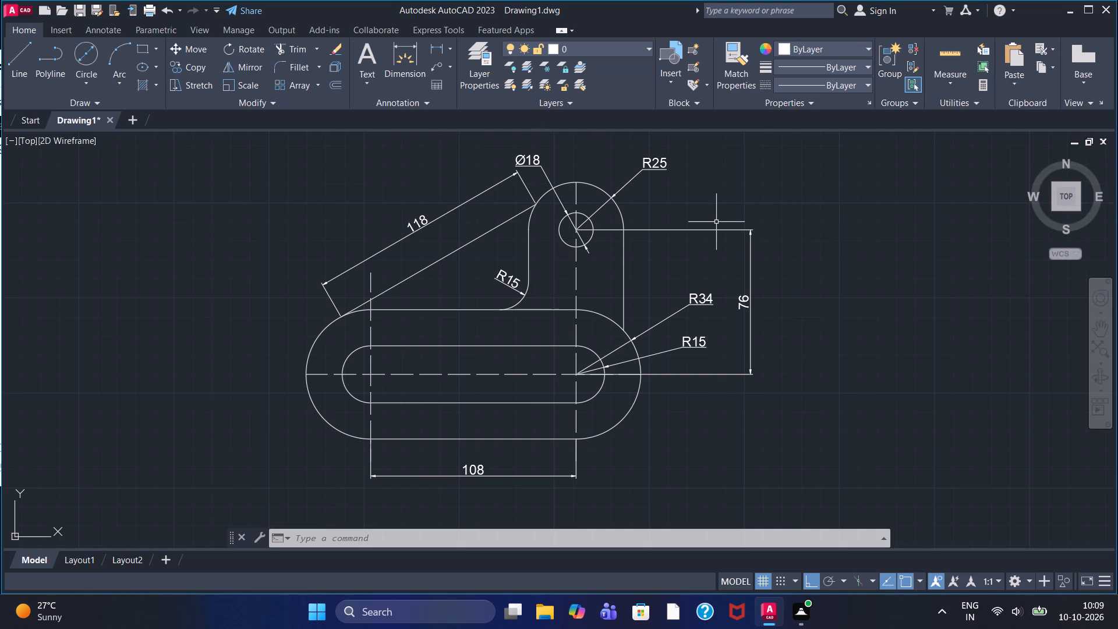
pyautogui.press('Escape')
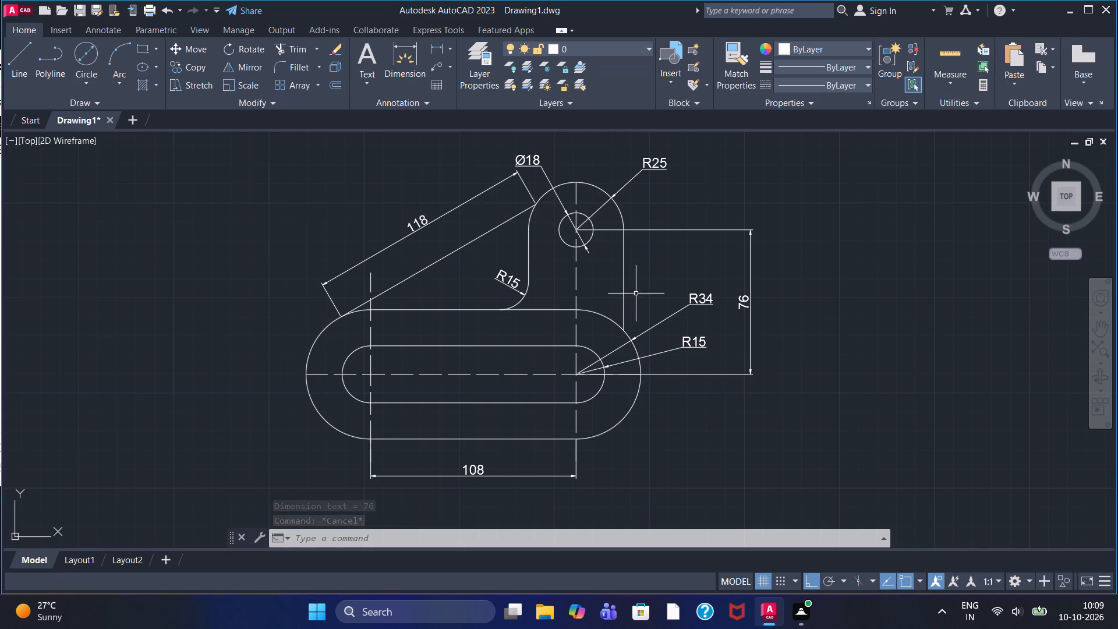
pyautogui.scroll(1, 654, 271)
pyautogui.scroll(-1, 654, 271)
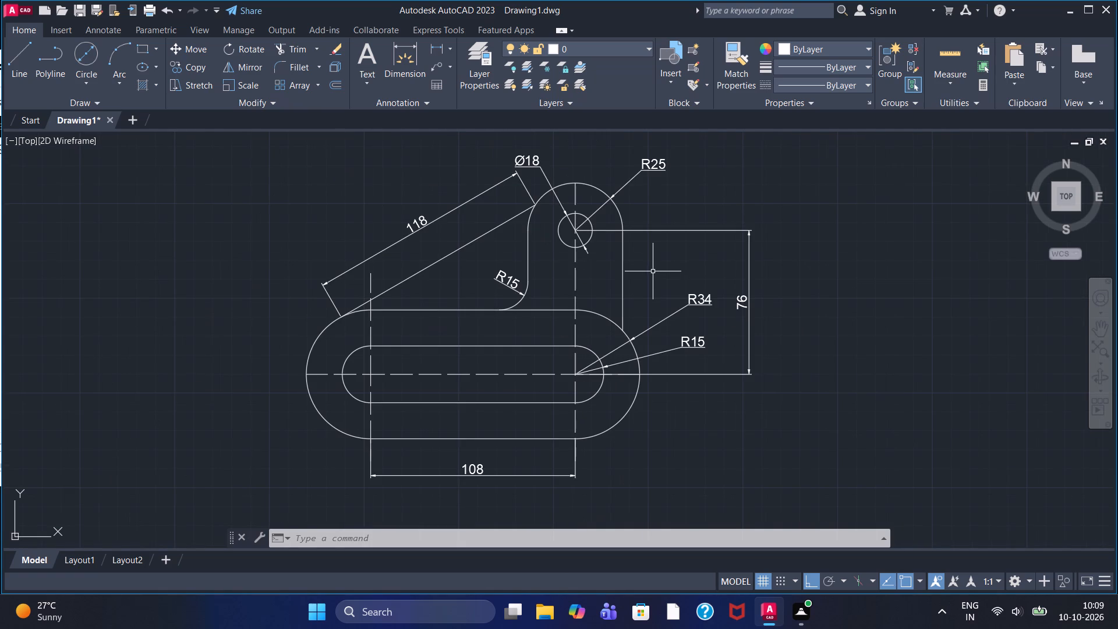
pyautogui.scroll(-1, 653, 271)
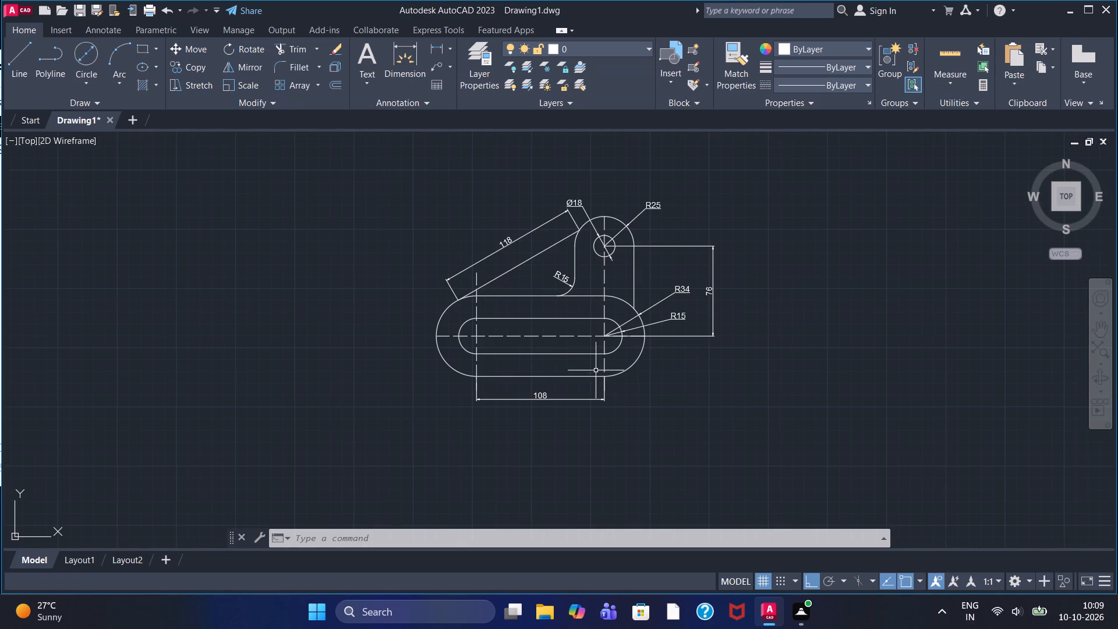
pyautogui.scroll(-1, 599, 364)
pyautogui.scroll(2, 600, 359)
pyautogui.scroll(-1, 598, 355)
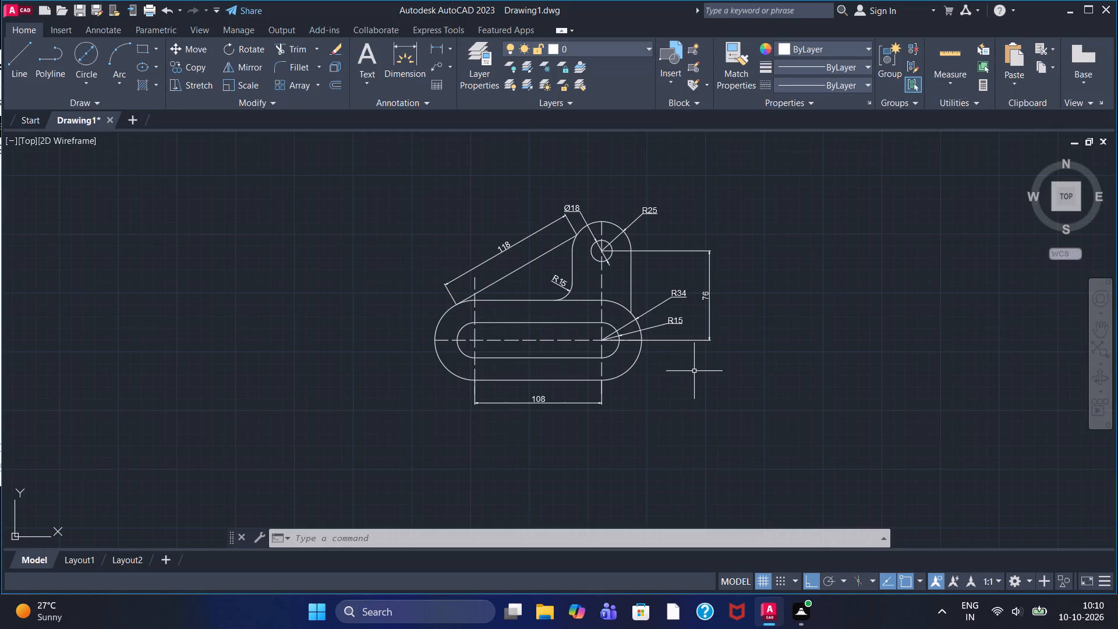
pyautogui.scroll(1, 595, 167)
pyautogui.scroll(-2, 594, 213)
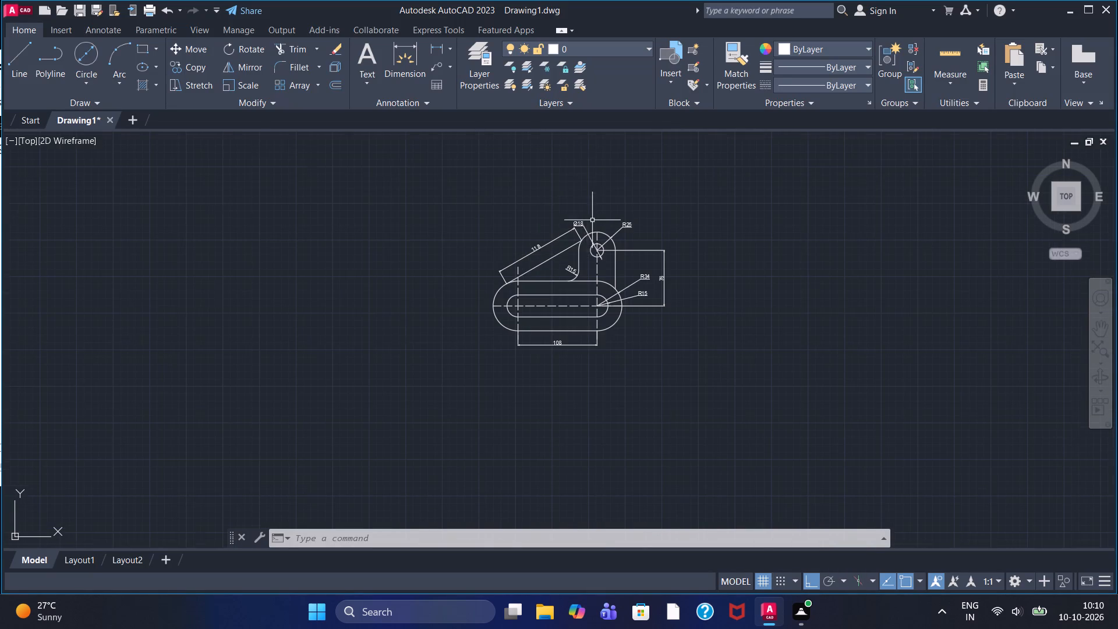
# Add a horizontal linear dimension across the outer slot's overall length between the horizontal centerline's ends, placed above the boss.
pyautogui.moveTo(567, 174); pyautogui.dragTo(573, 361, button='middle')
pyautogui.scroll(-1, 571, 206)
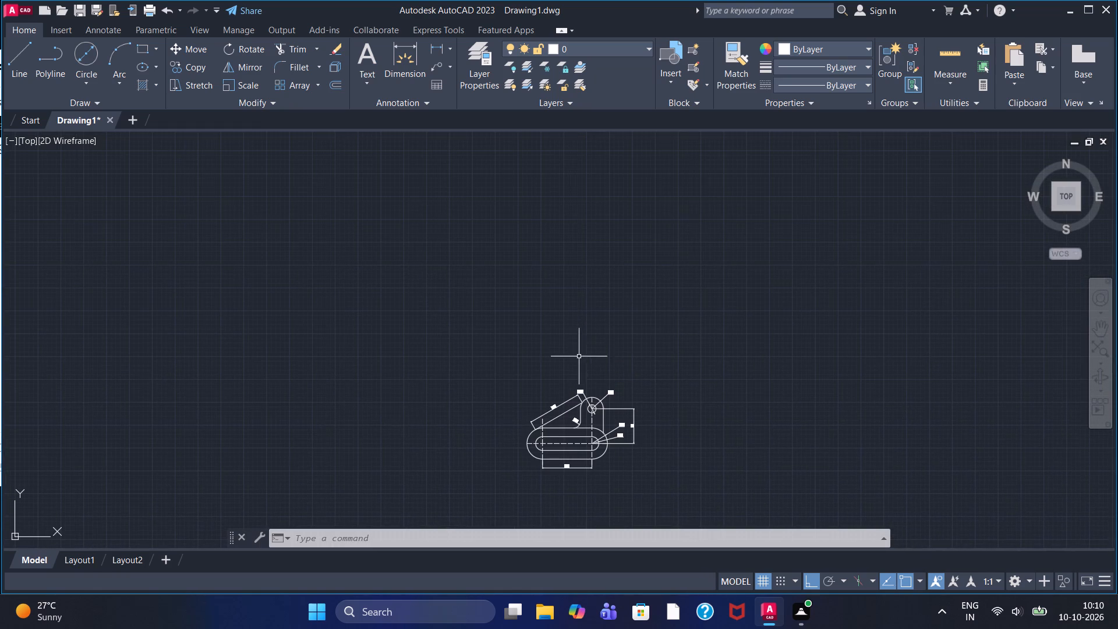
pyautogui.scroll(1, 572, 314)
pyautogui.scroll(-1, 572, 313)
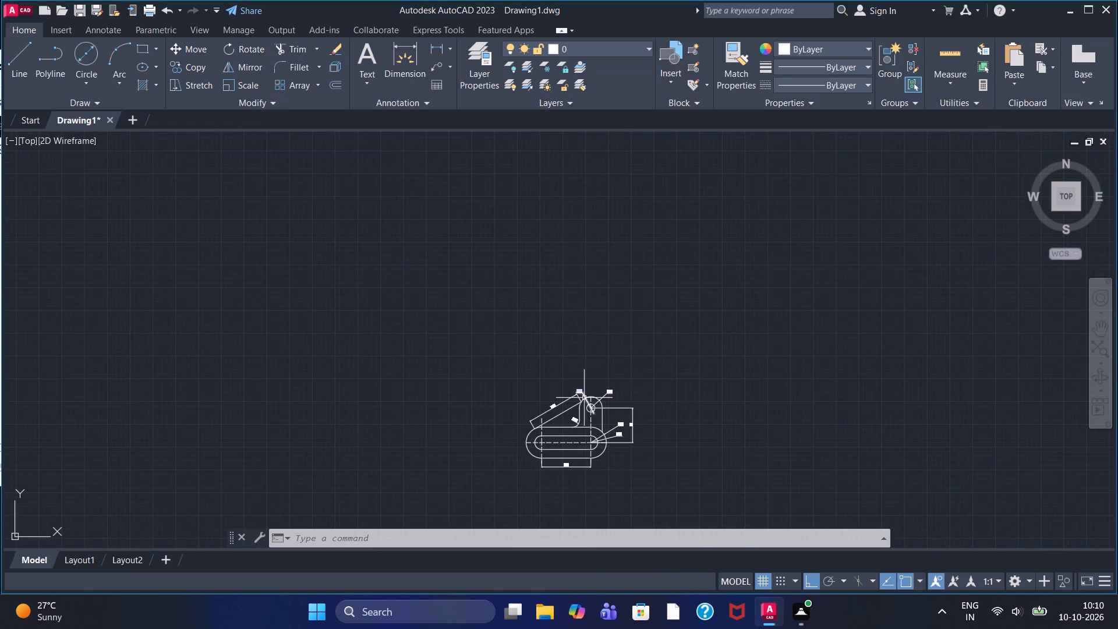
pyautogui.scroll(-1, 584, 398)
pyautogui.scroll(3, 579, 418)
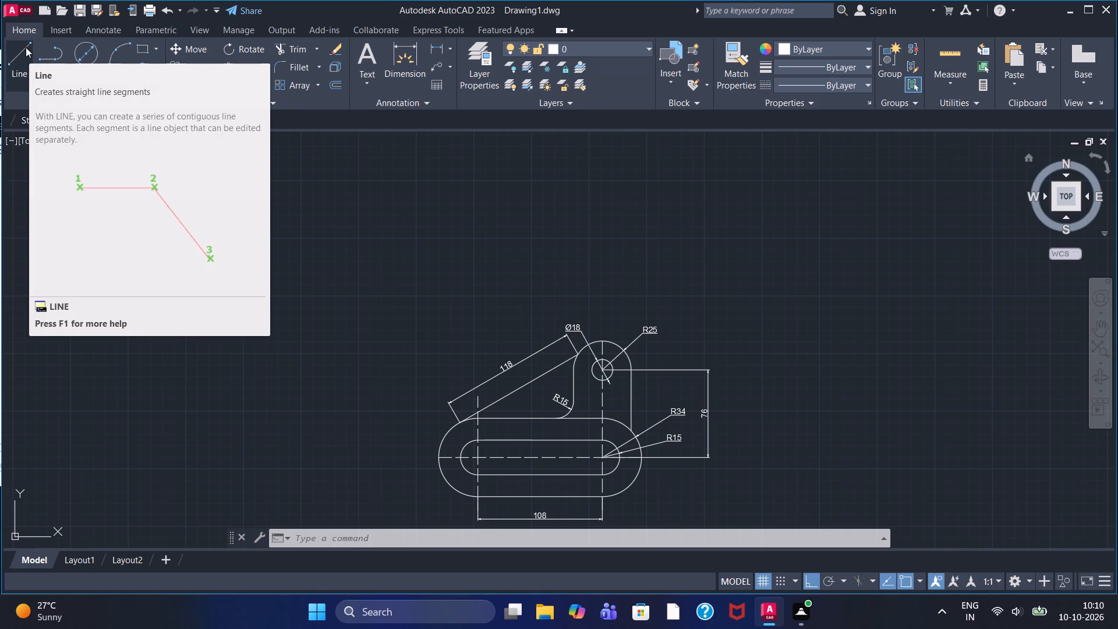
pyautogui.click(23, 55)
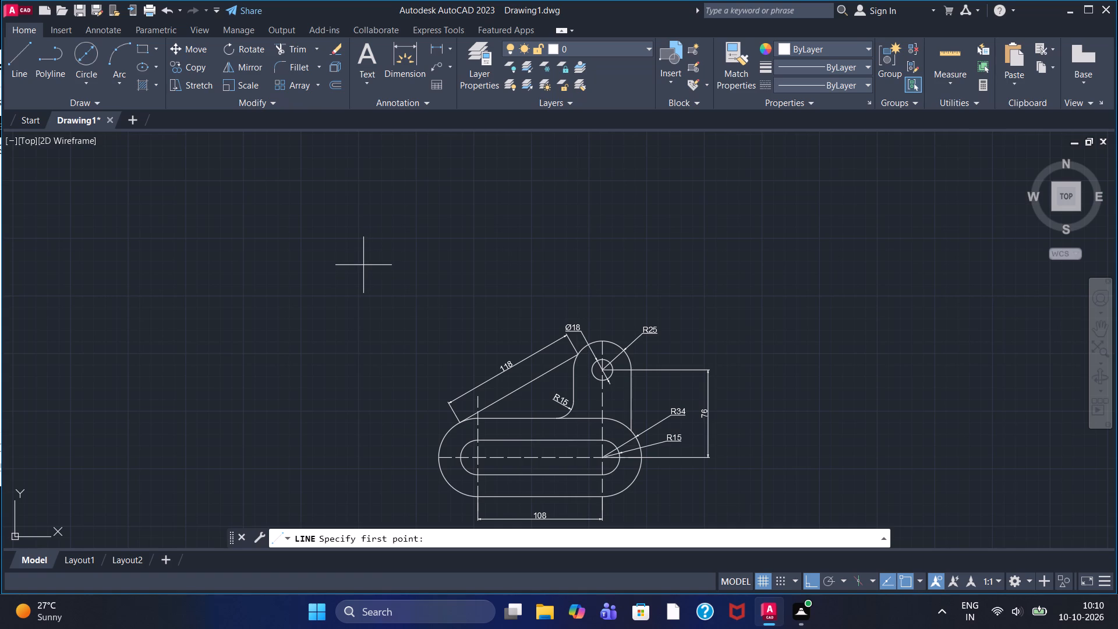
pyautogui.press('Escape')
pyautogui.click(434, 47)
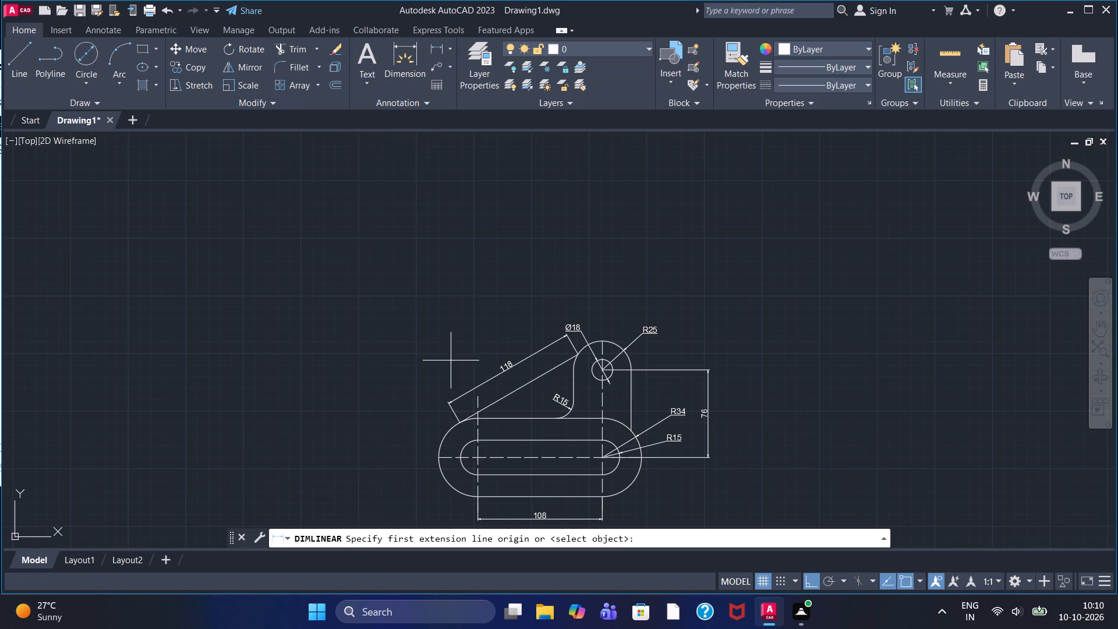
pyautogui.click(444, 457)
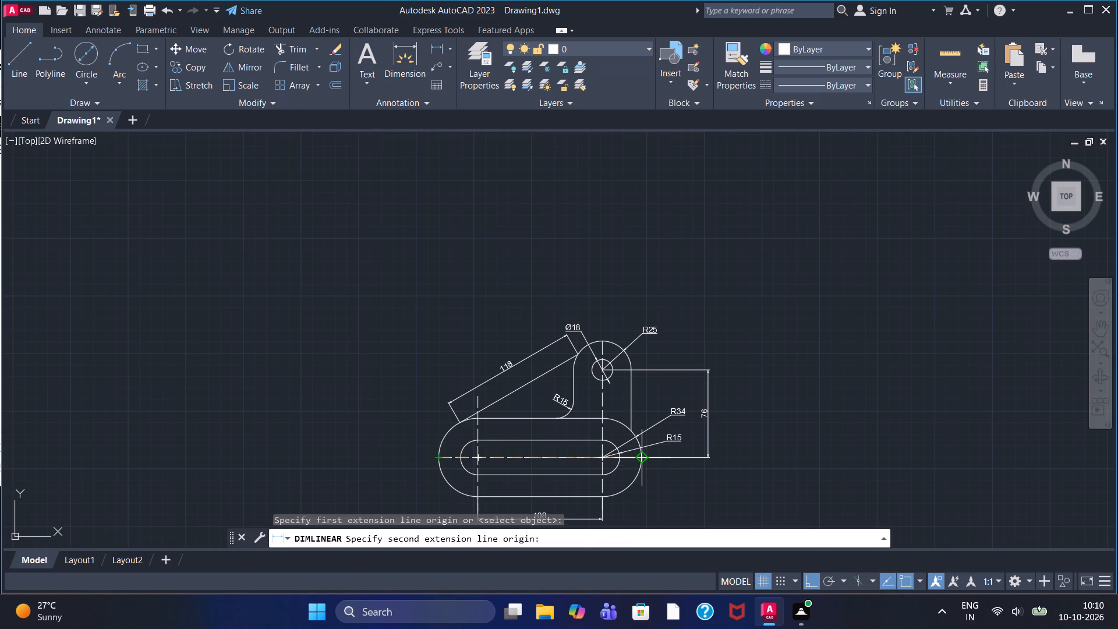
pyautogui.click(643, 457)
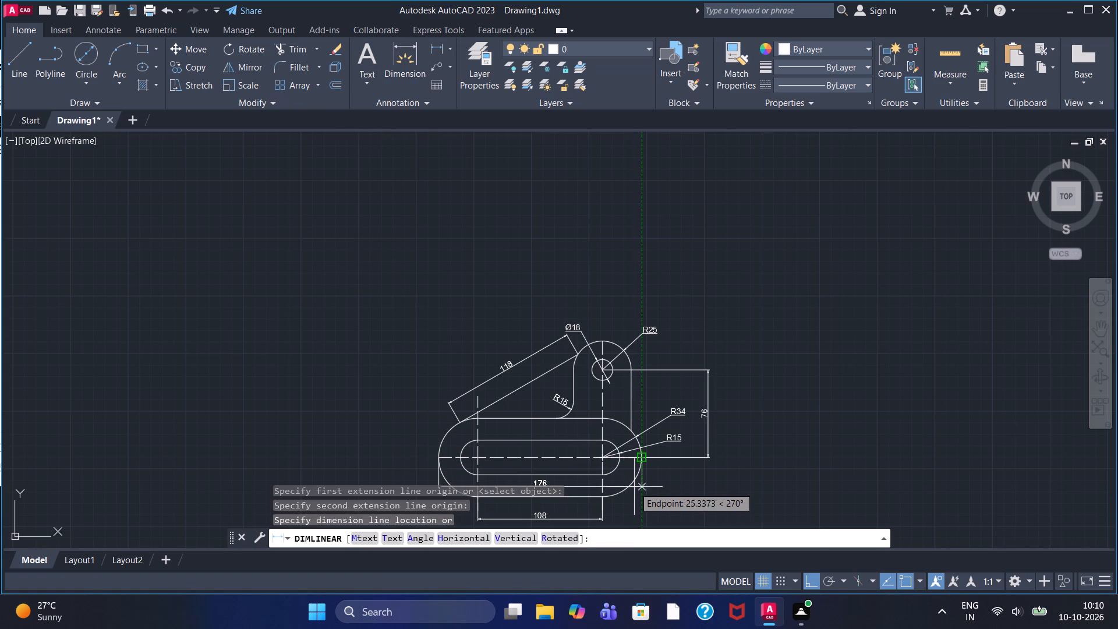
pyautogui.click(600, 291)
# Draw a line upward from the left end of the overall-length dimension, continuing it into a closed 176 by 44 rectangle above the part.
pyautogui.scroll(-2, 553, 302)
pyautogui.scroll(3, 550, 296)
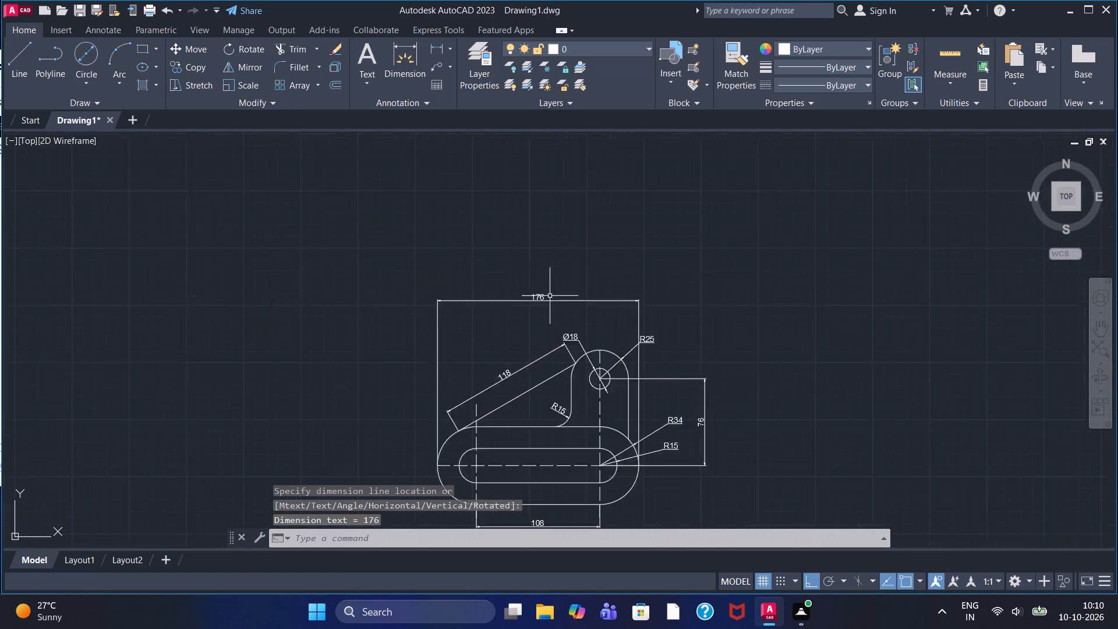
pyautogui.scroll(1, 551, 312)
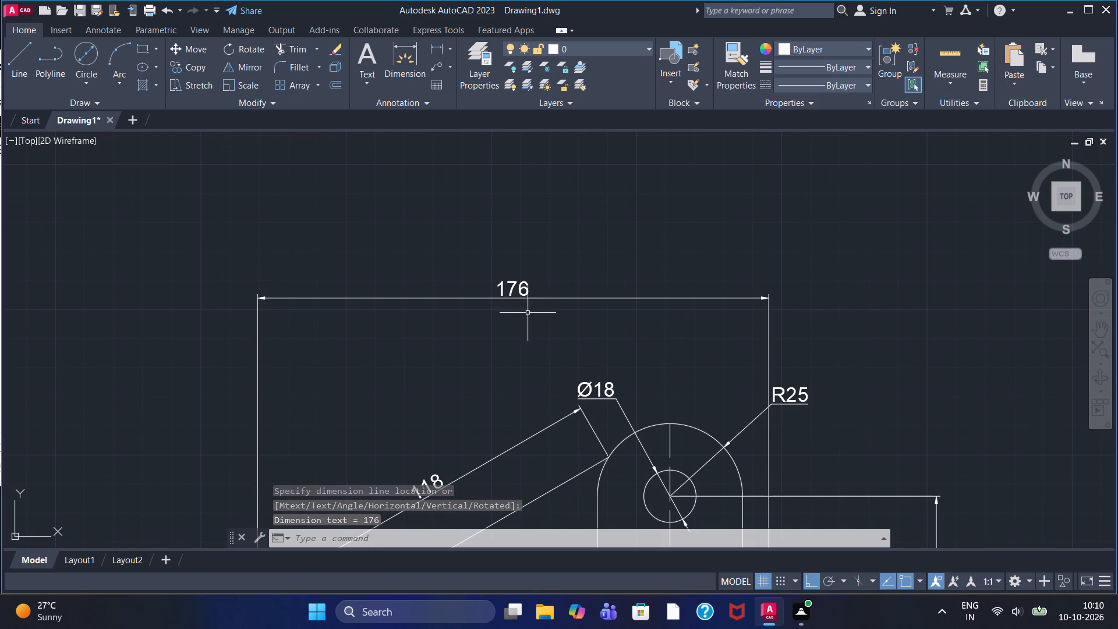
pyautogui.click(27, 60)
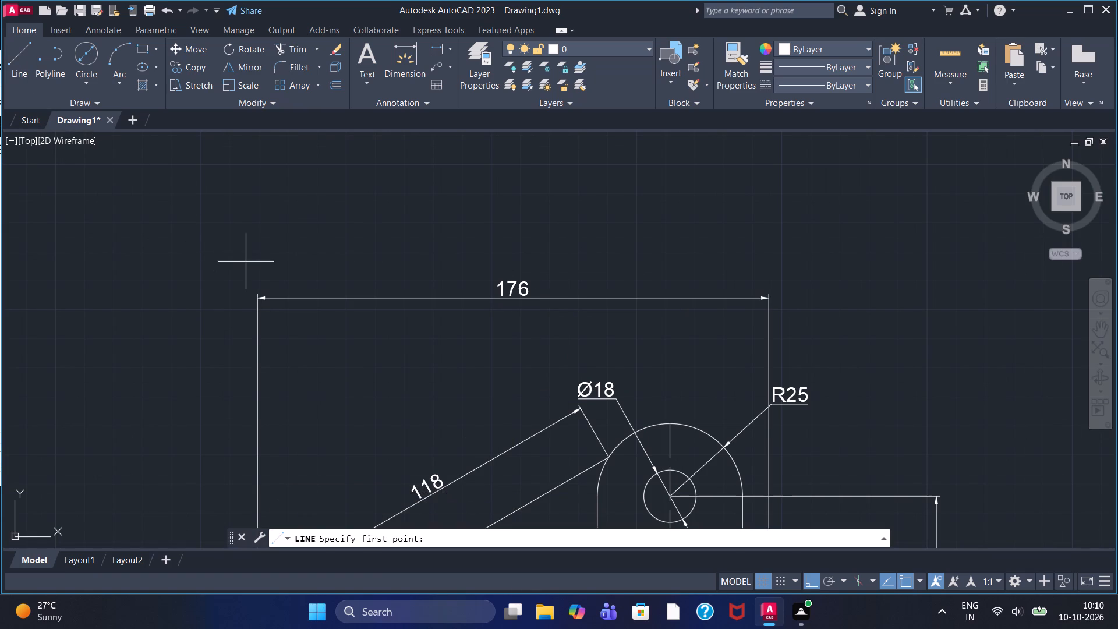
pyautogui.click(256, 292)
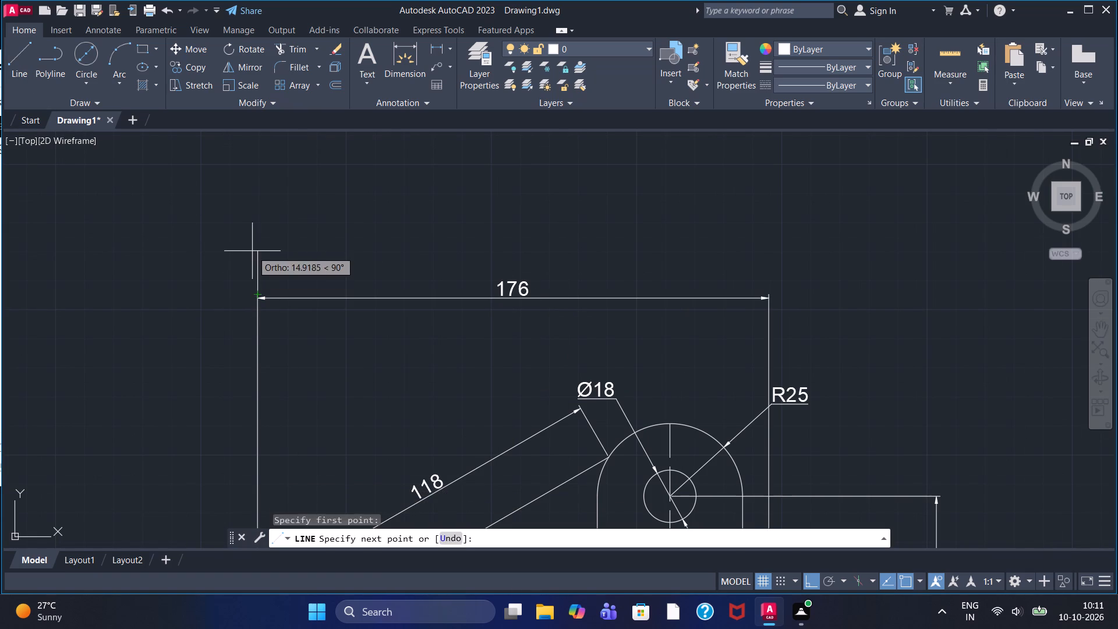
pyautogui.click(253, 220)
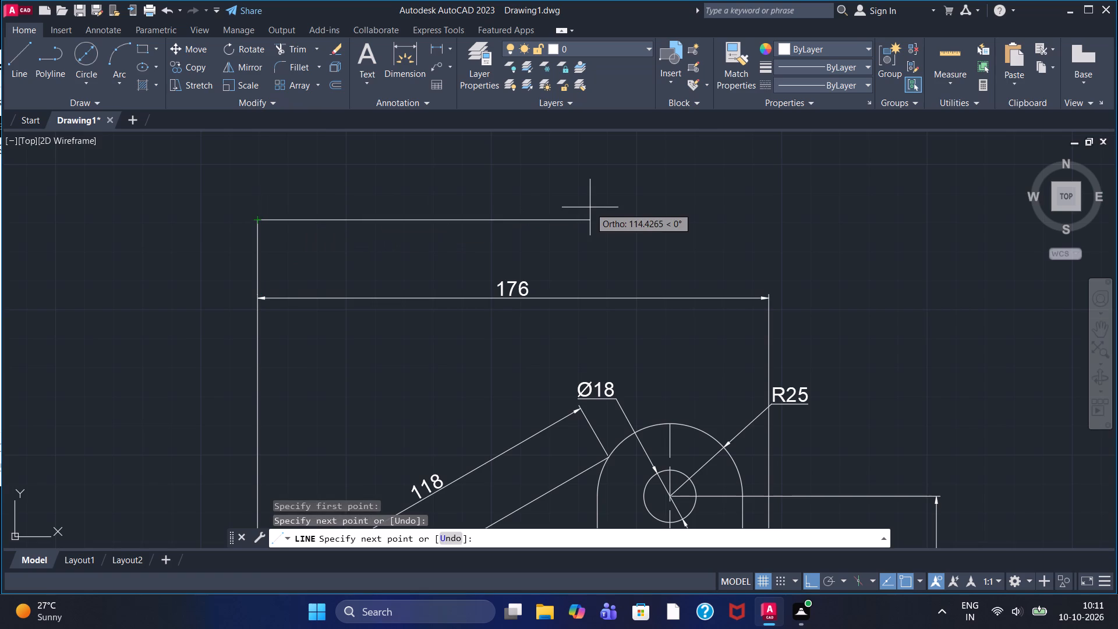
pyautogui.write('176')
pyautogui.press('Return')
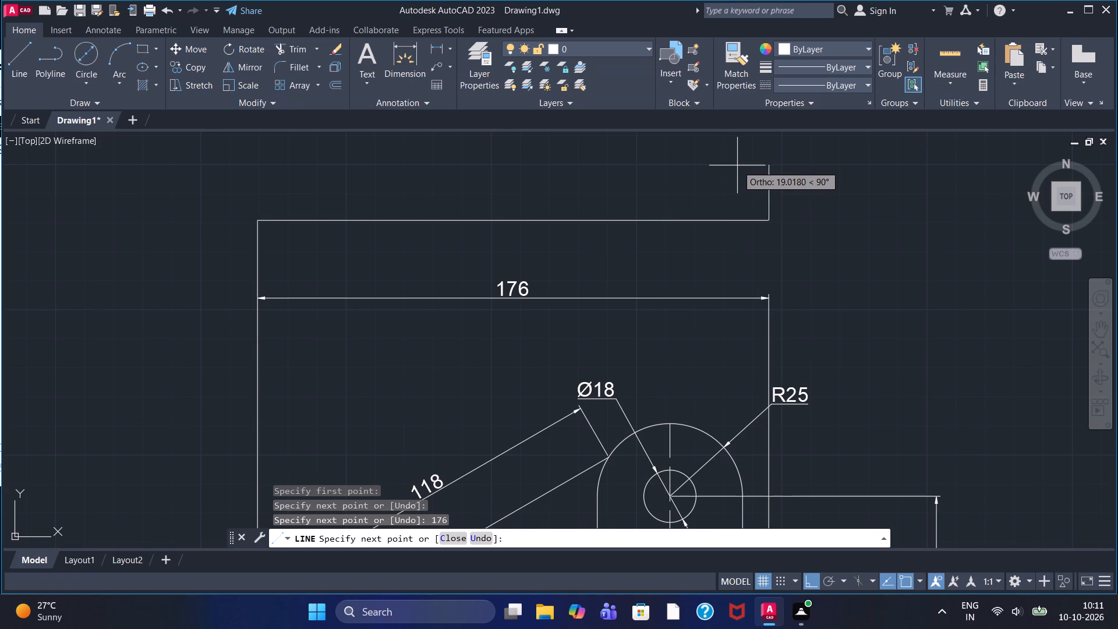
pyautogui.write('44')
pyautogui.press('Return')
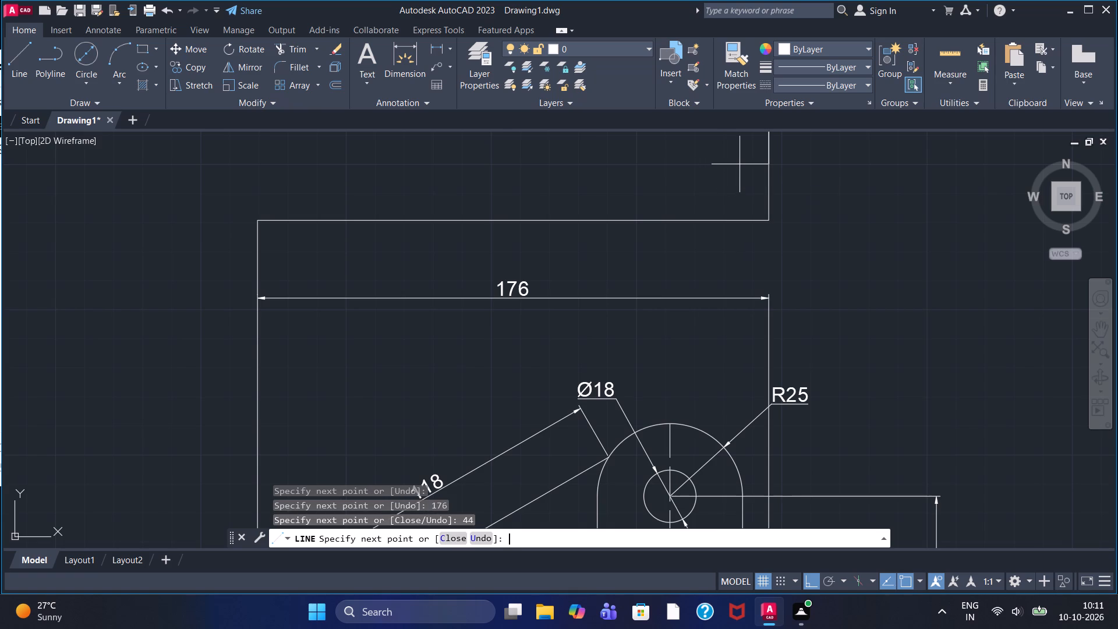
pyautogui.scroll(-2, 736, 164)
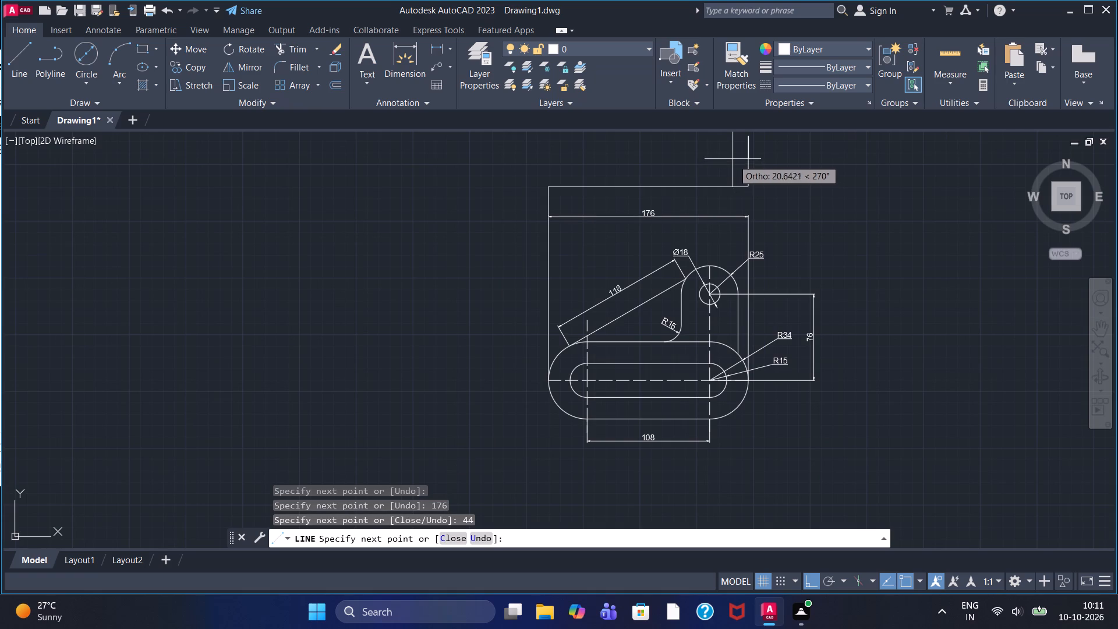
pyautogui.scroll(-1, 733, 159)
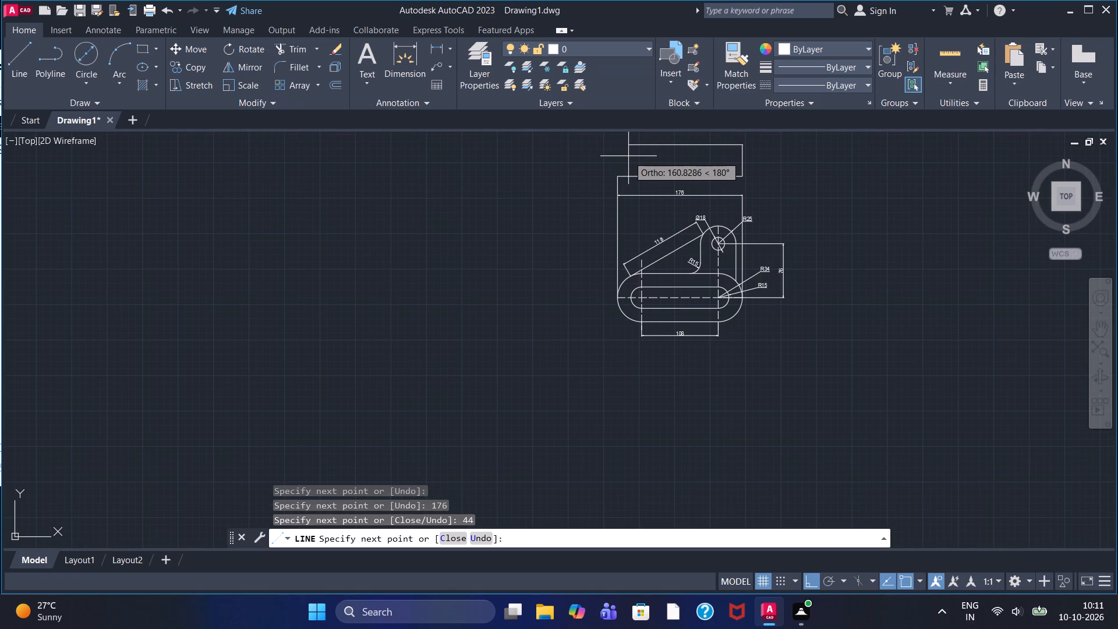
pyautogui.write('176')
pyautogui.press('Return')
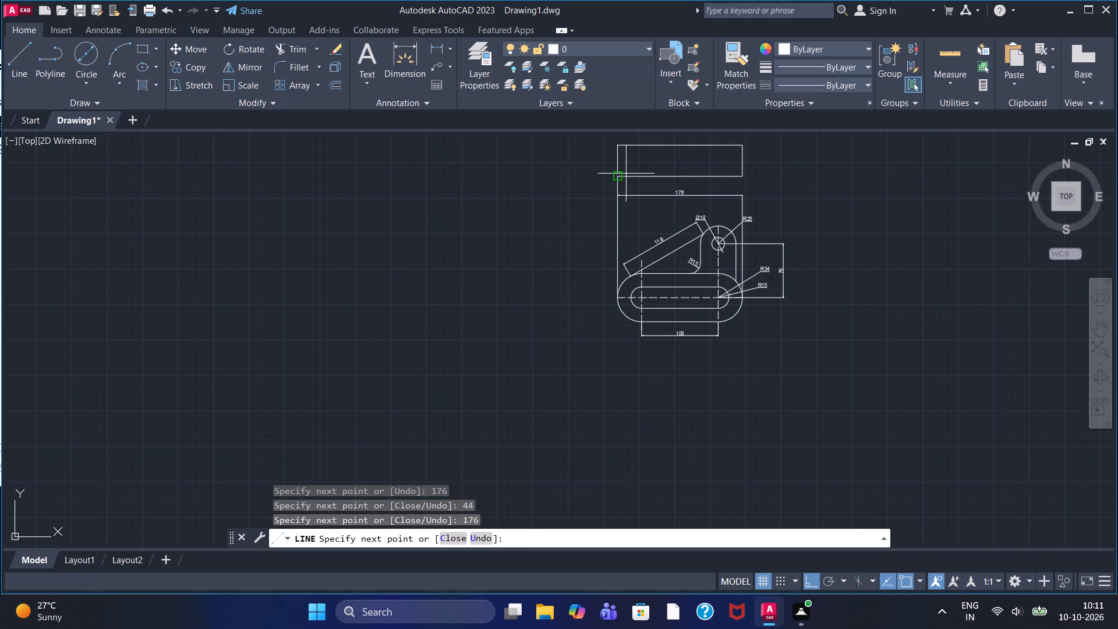
pyautogui.click(625, 174)
pyautogui.rightClick(540, 183)
pyautogui.click(564, 187)
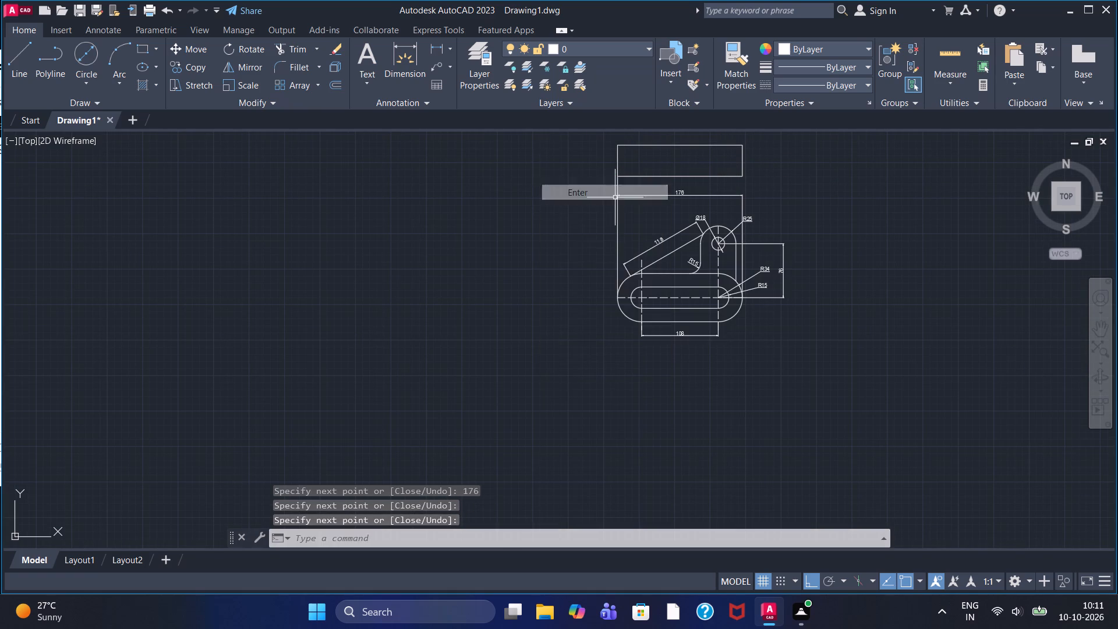
# Trim away the leftover vertical line between the new rectangle's lower-left corner and the overall-length dimension.
pyautogui.scroll(-2, 625, 194)
pyautogui.scroll(2, 614, 176)
pyautogui.scroll(2, 643, 237)
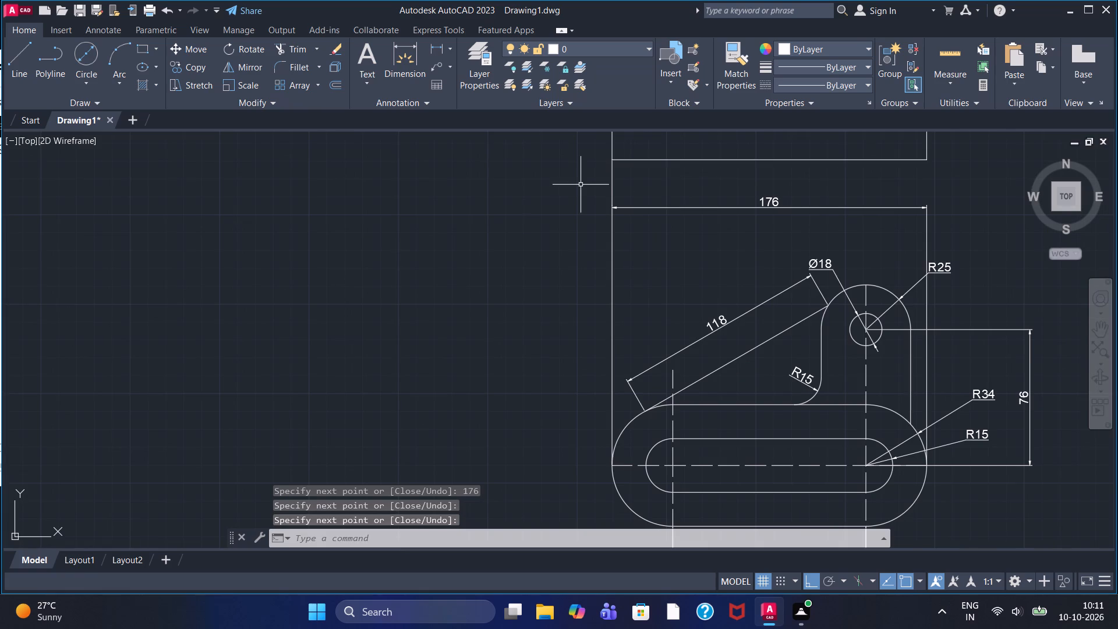
pyautogui.moveTo(579, 186); pyautogui.dragTo(564, 283, button='middle')
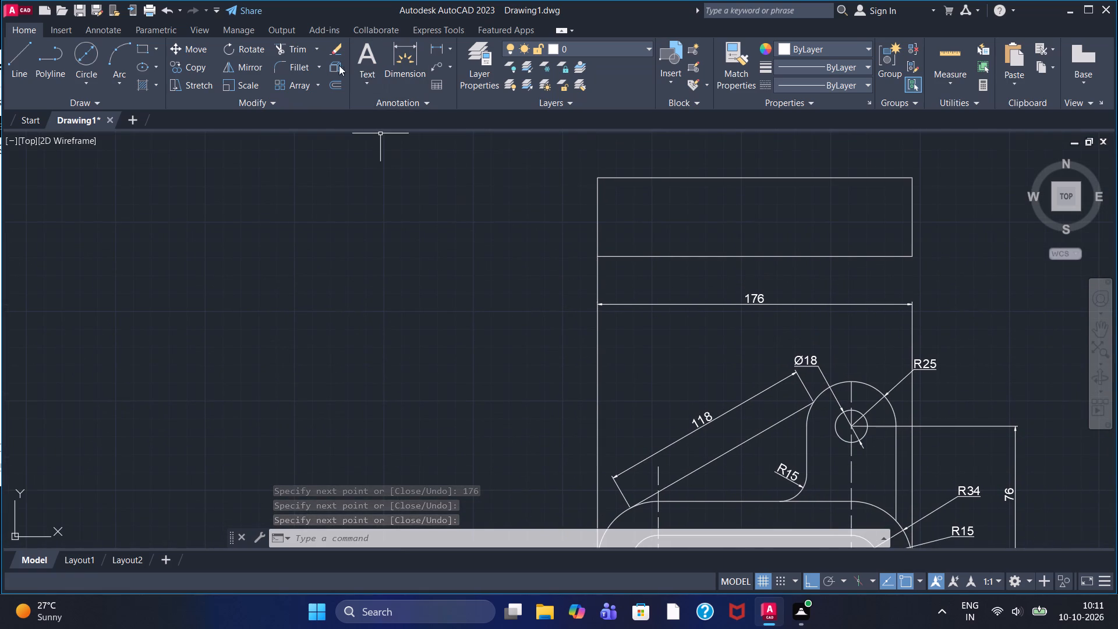
pyautogui.click(299, 49)
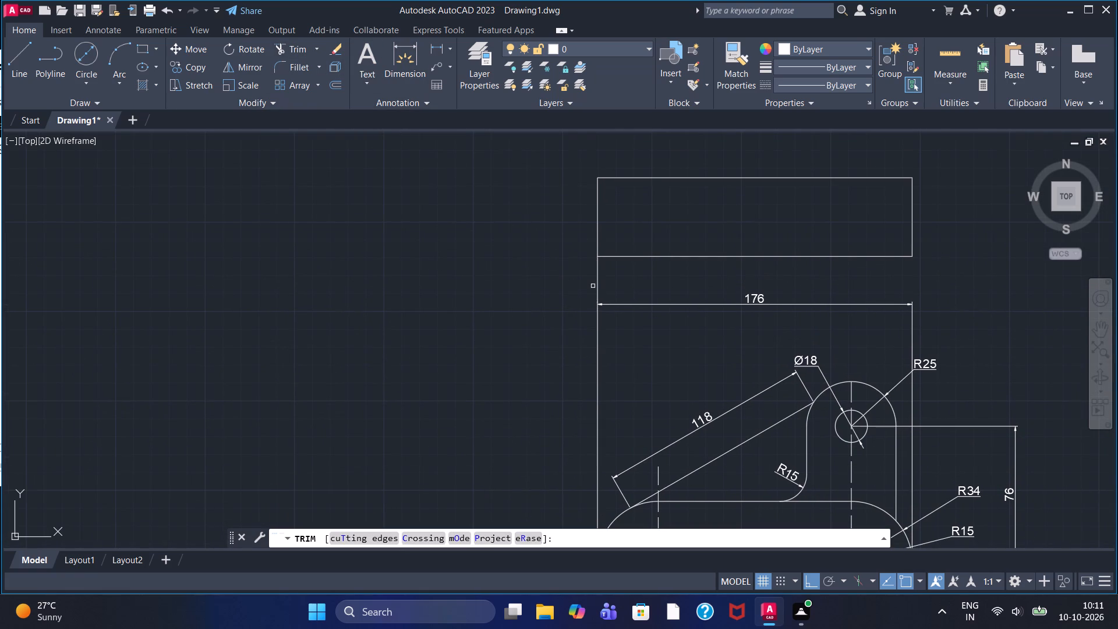
pyautogui.click(598, 284)
pyautogui.scroll(1, 766, 290)
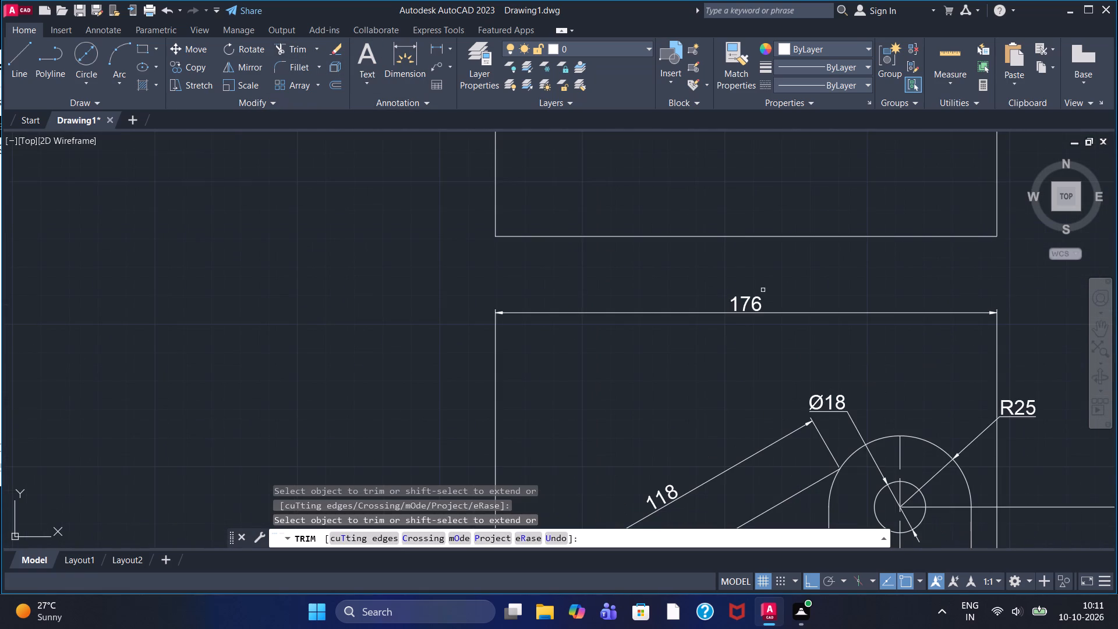
# Remove the 176 overall-length dimension between the rectangle and the part using Trim.
pyautogui.scroll(-1, 762, 290)
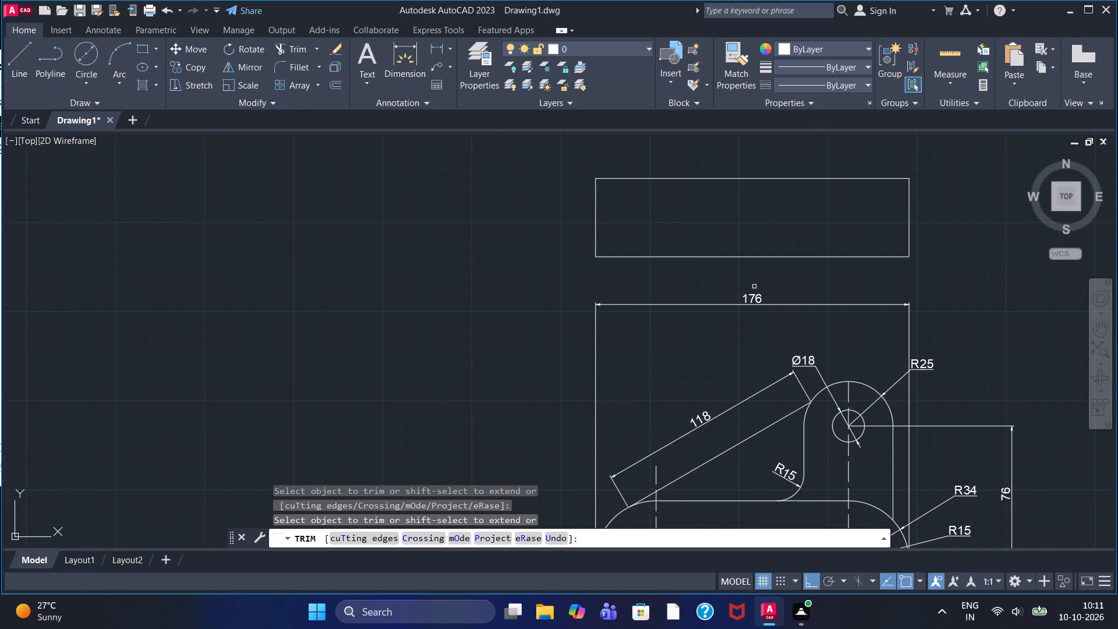
pyautogui.scroll(1, 751, 289)
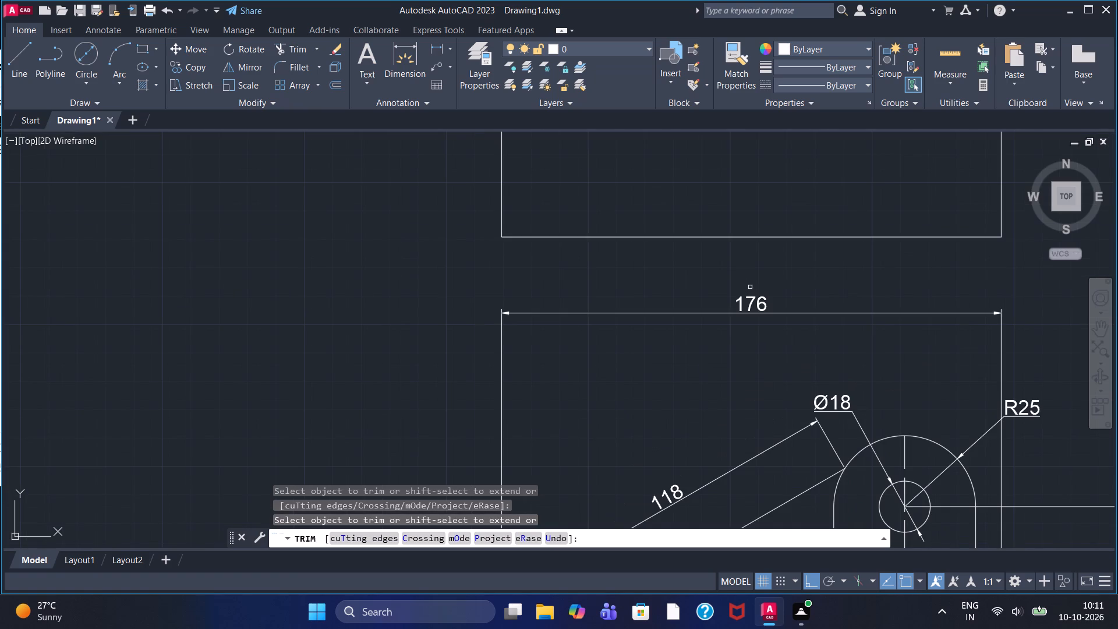
pyautogui.moveTo(715, 195); pyautogui.dragTo(702, 230, button='middle')
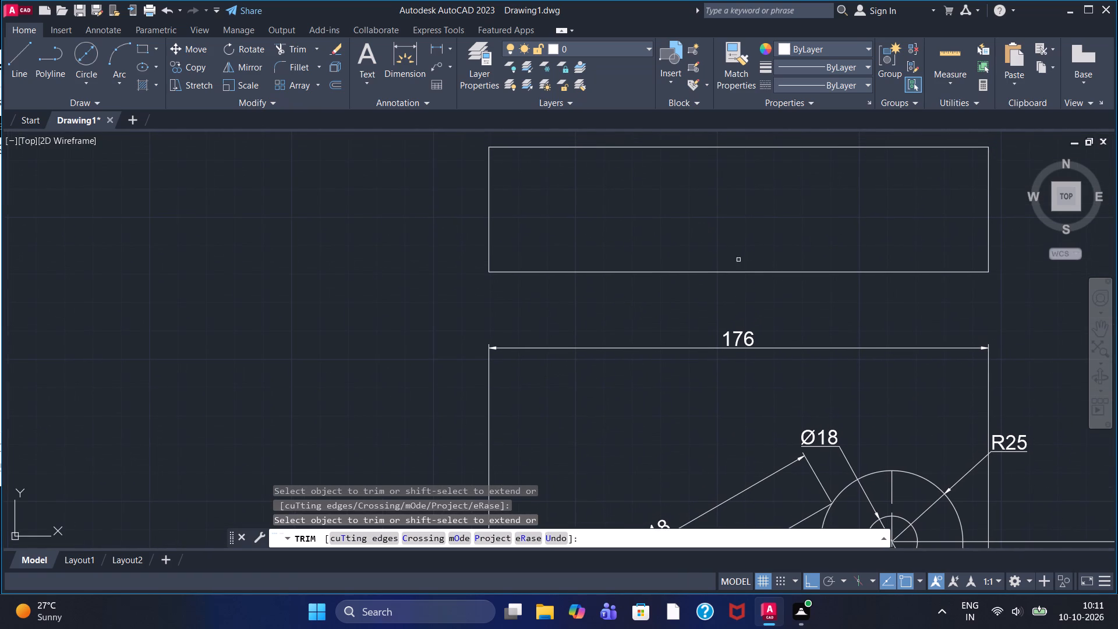
pyautogui.click(741, 349)
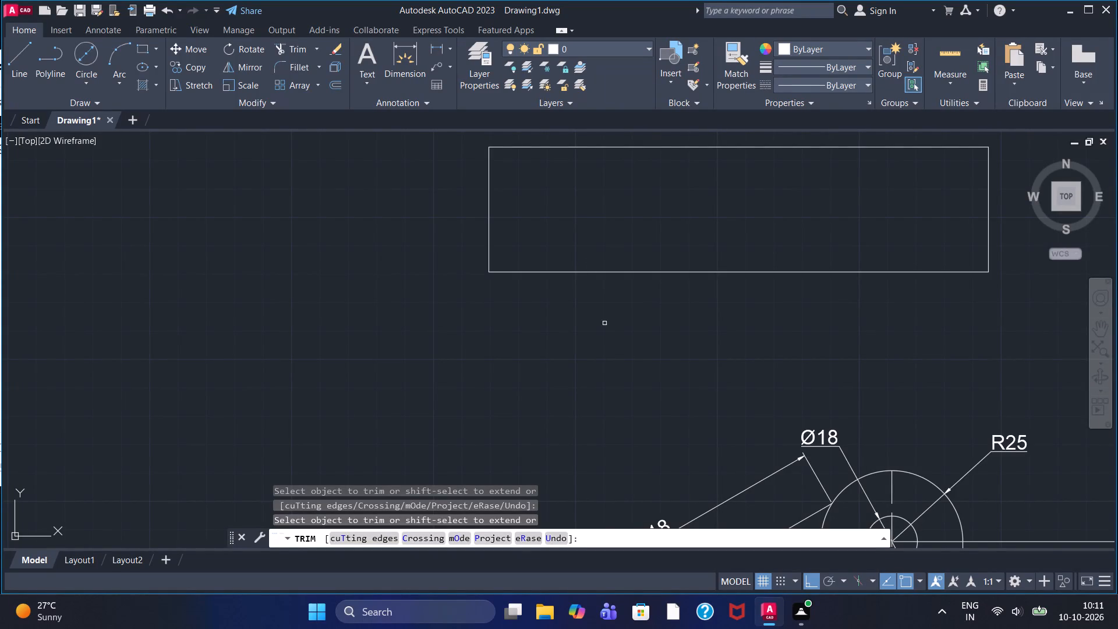
pyautogui.scroll(2, 604, 325)
pyautogui.scroll(-2, 601, 327)
pyautogui.scroll(-1, 560, 378)
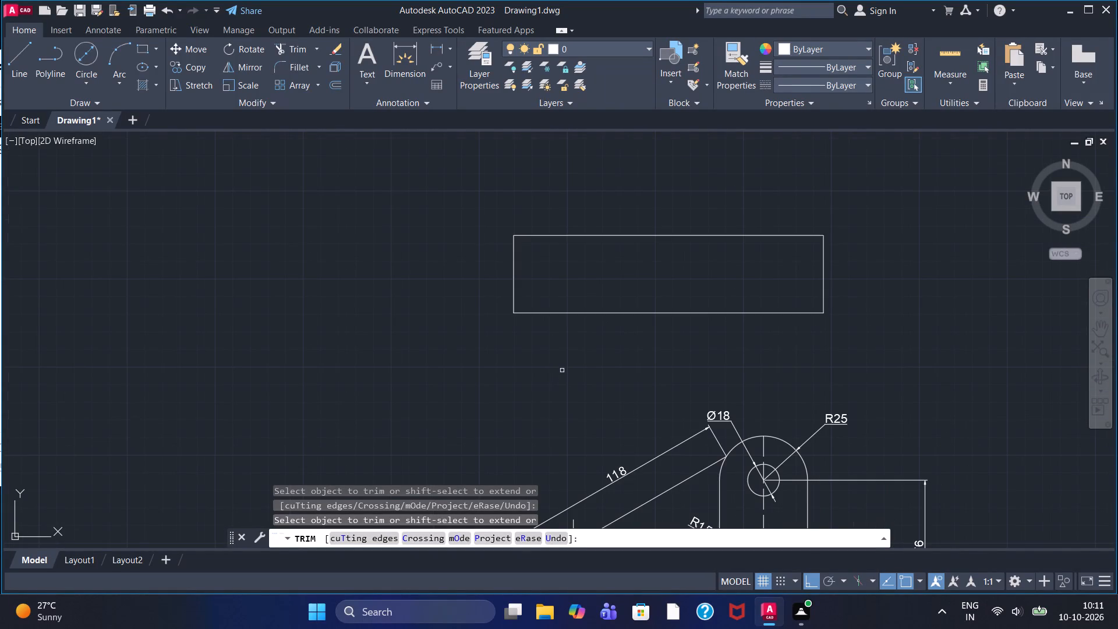
pyautogui.press('Escape')
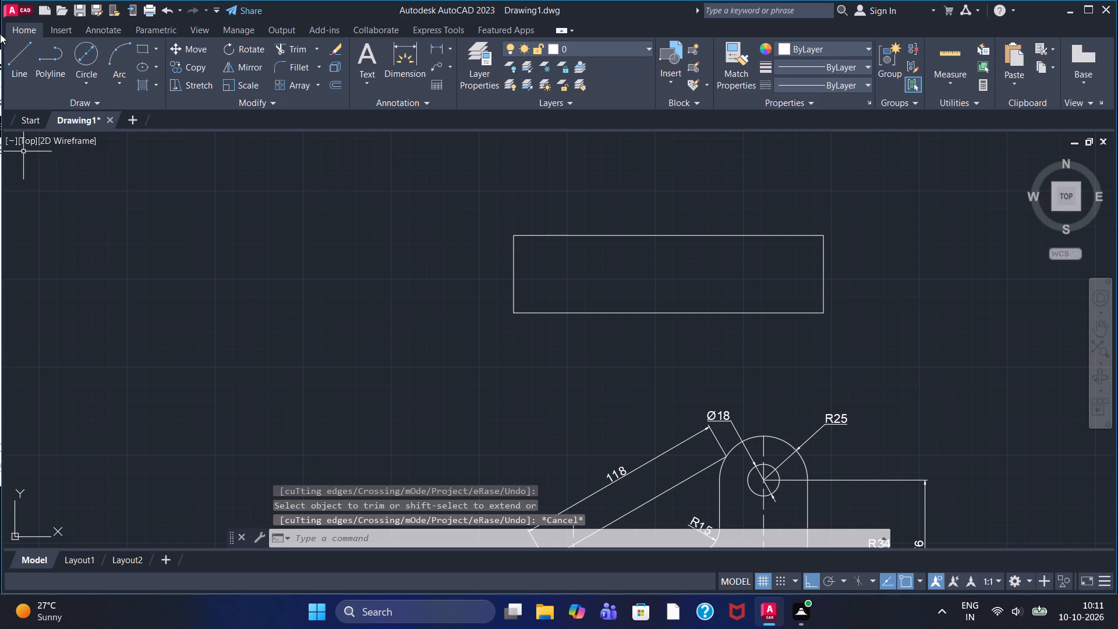
# Draw a vertical projection line about 186 long from the slot's left centerline's upper end up past the rectangle's top edge.
pyautogui.click(25, 59)
pyautogui.scroll(2, 545, 407)
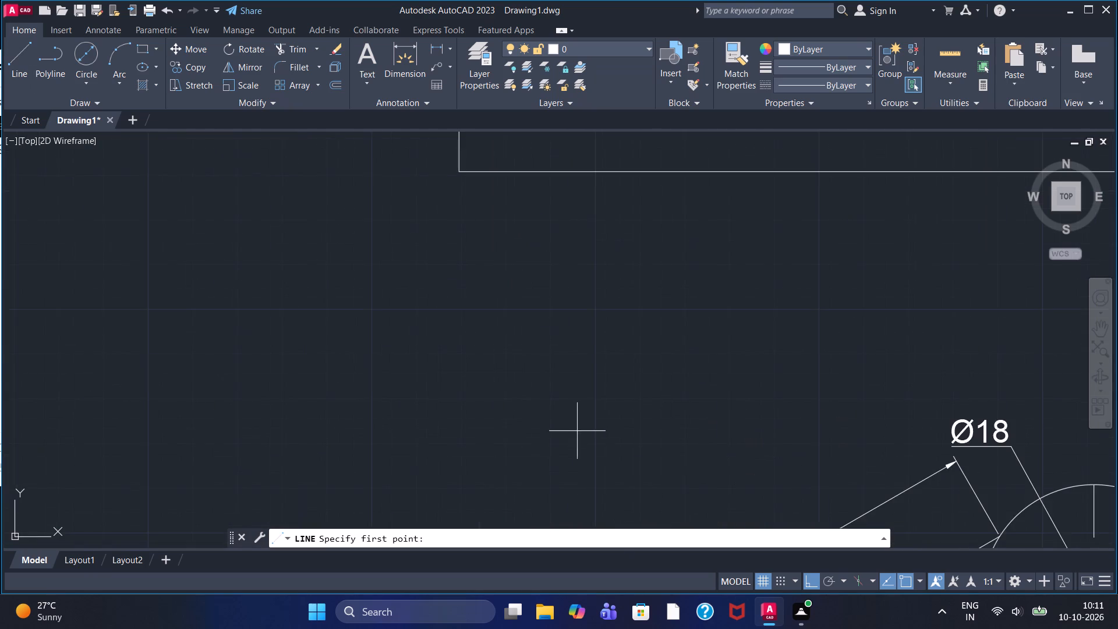
pyautogui.scroll(-4, 577, 432)
pyautogui.click(583, 476)
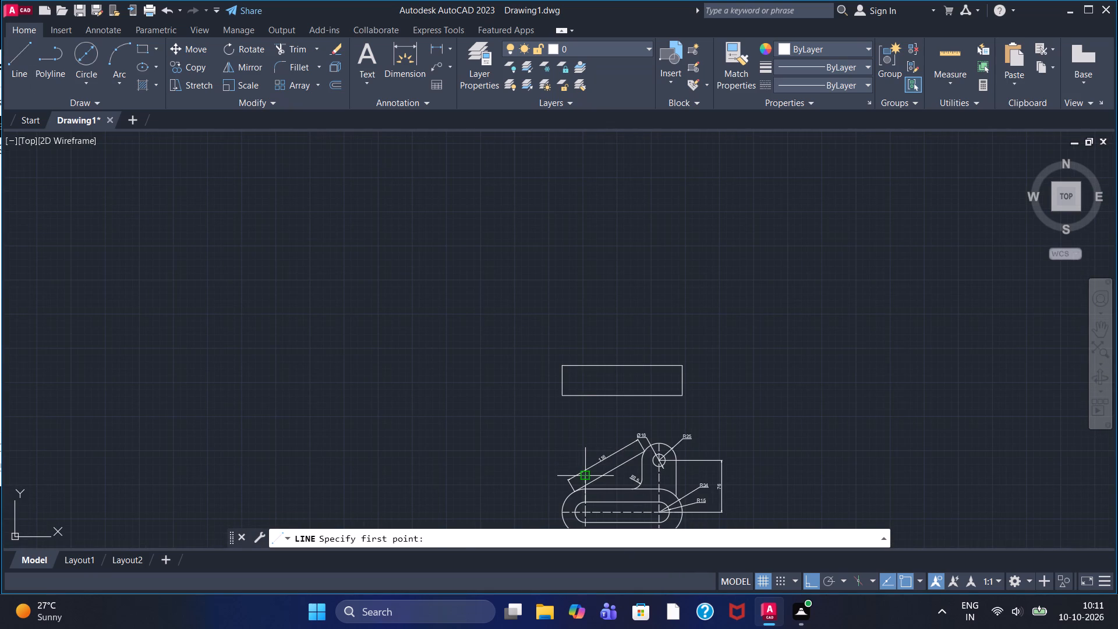
pyautogui.click(588, 349)
pyautogui.rightClick(623, 343)
pyautogui.click(641, 345)
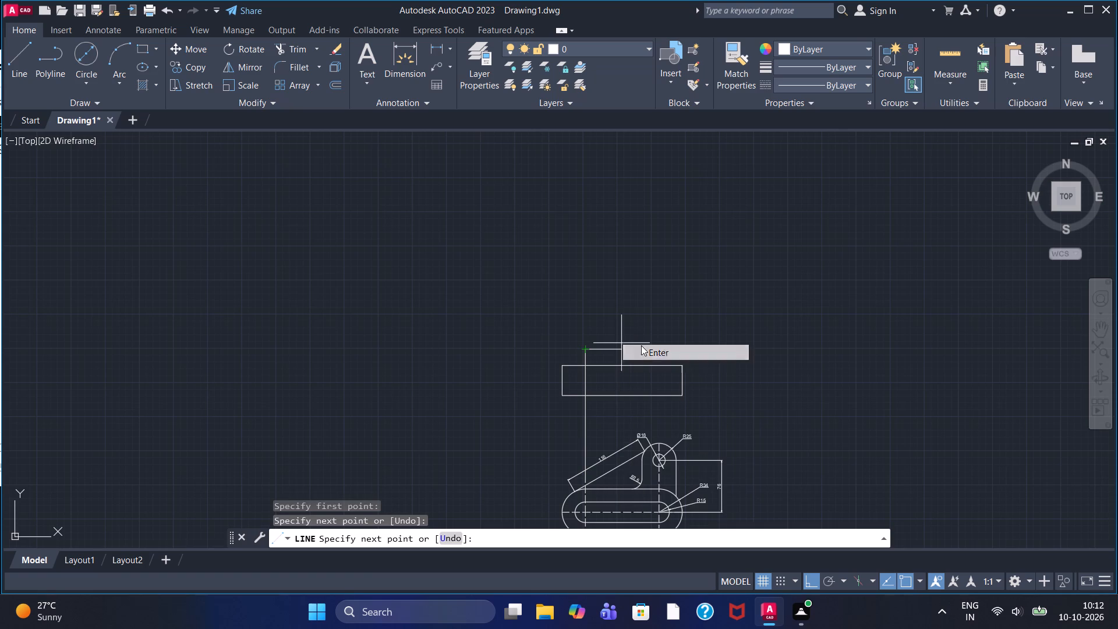
# Draw a vertical projection line about 156 long from the top of the boss up past the rectangle's top edge.
pyautogui.click(13, 64)
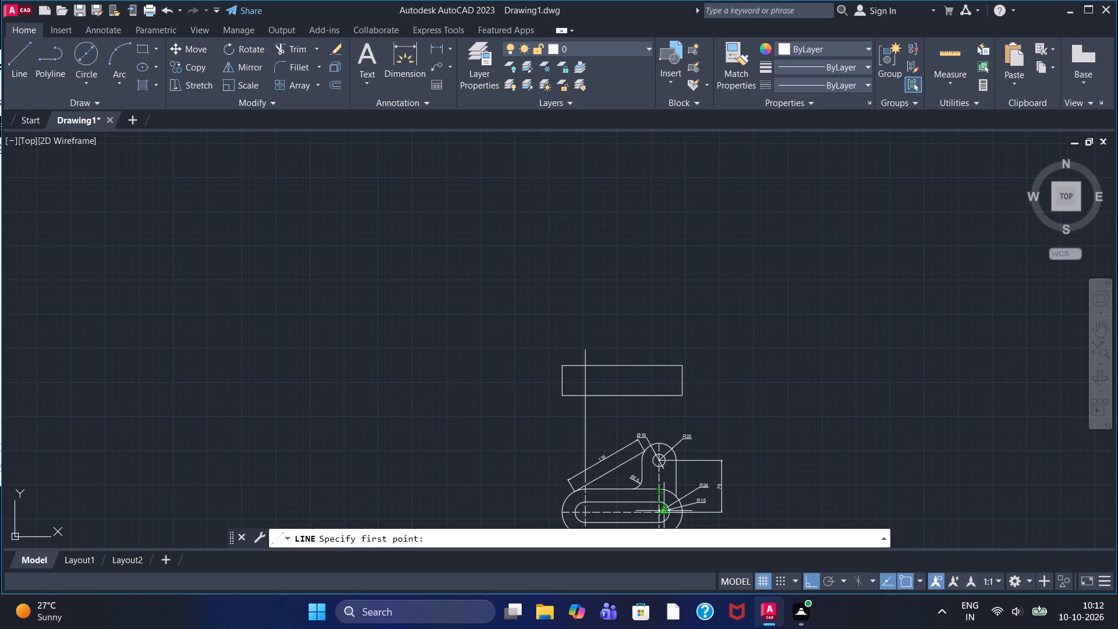
pyautogui.click(661, 444)
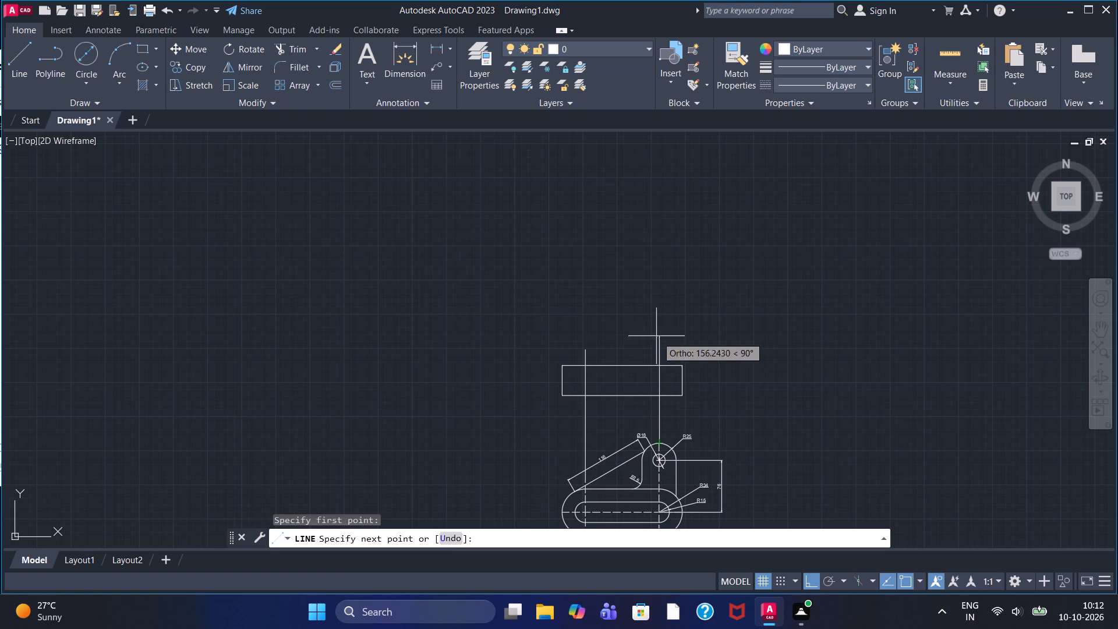
pyautogui.click(656, 334)
pyautogui.rightClick(621, 298)
pyautogui.click(630, 305)
pyautogui.scroll(-1, 644, 342)
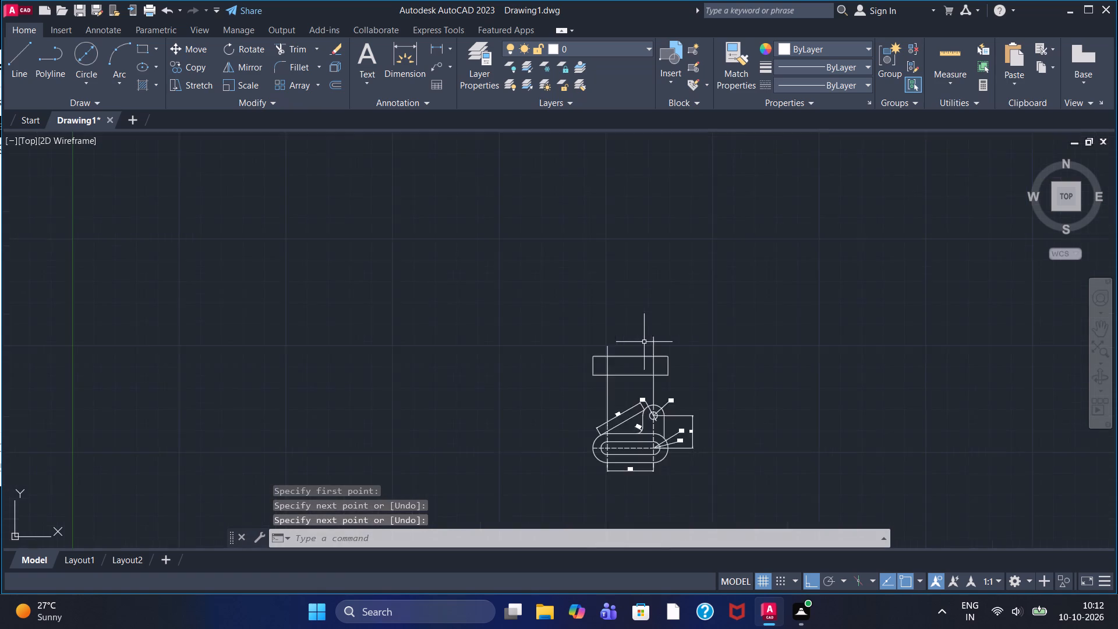
pyautogui.scroll(-2, 644, 342)
pyautogui.scroll(4, 634, 369)
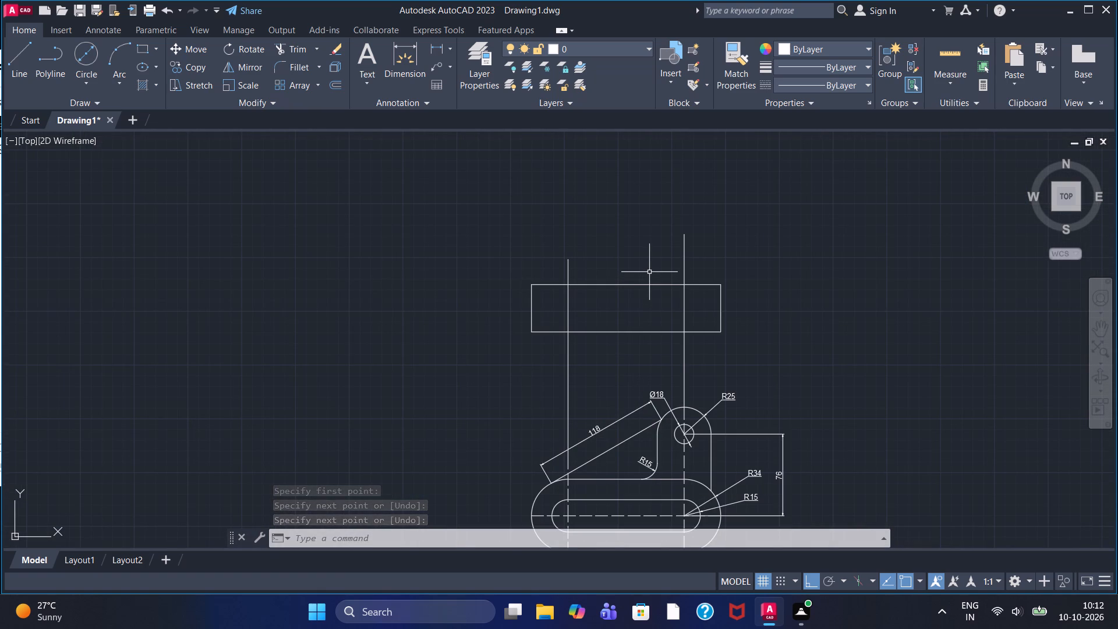
# Change both vertical projection lines through the rectangle to the dashed ACAD_ISO02W100 linetype.
pyautogui.click(567, 298)
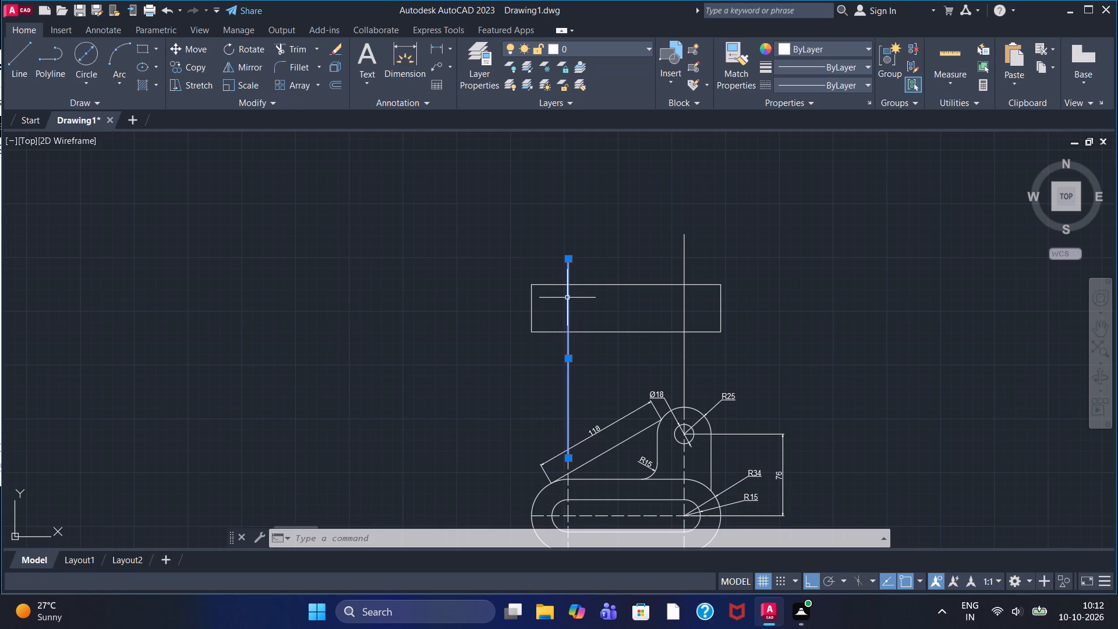
pyautogui.click(832, 86)
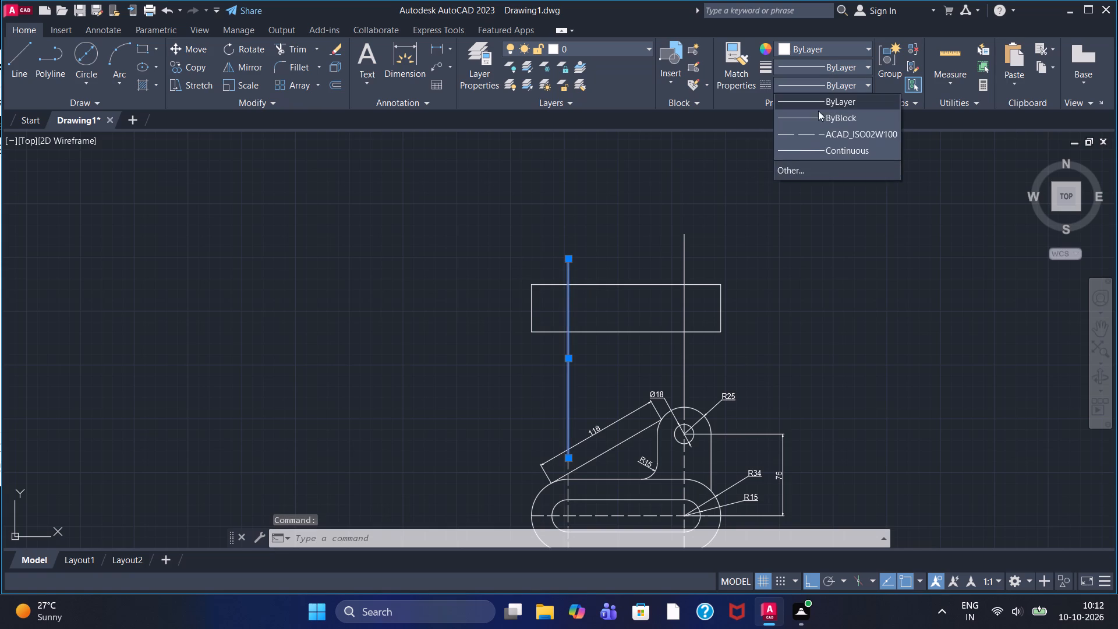
pyautogui.click(818, 136)
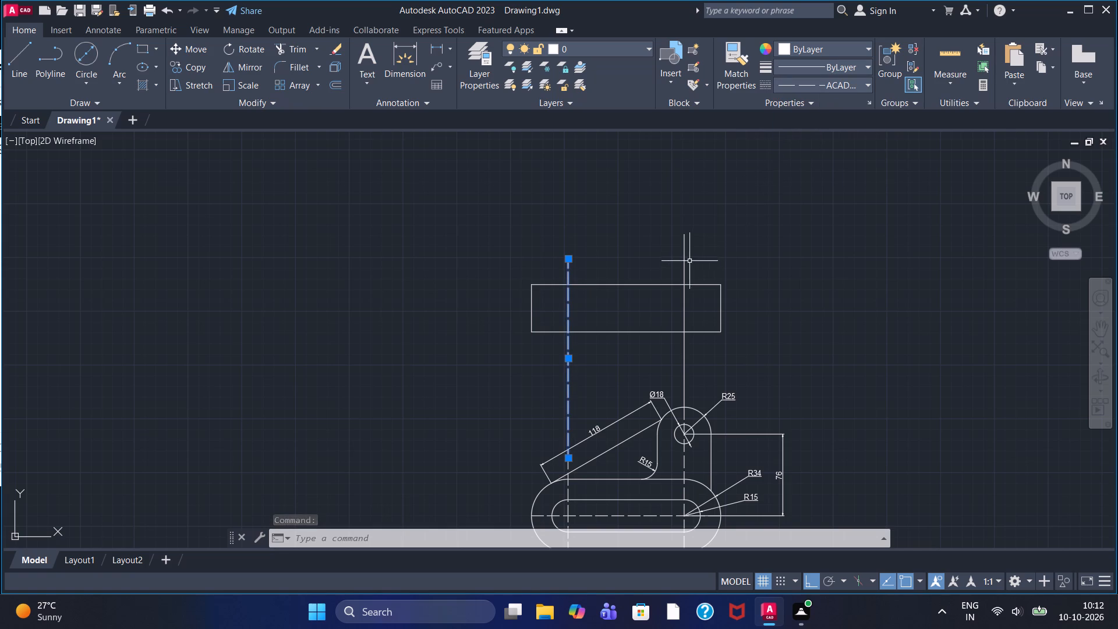
pyautogui.click(683, 252)
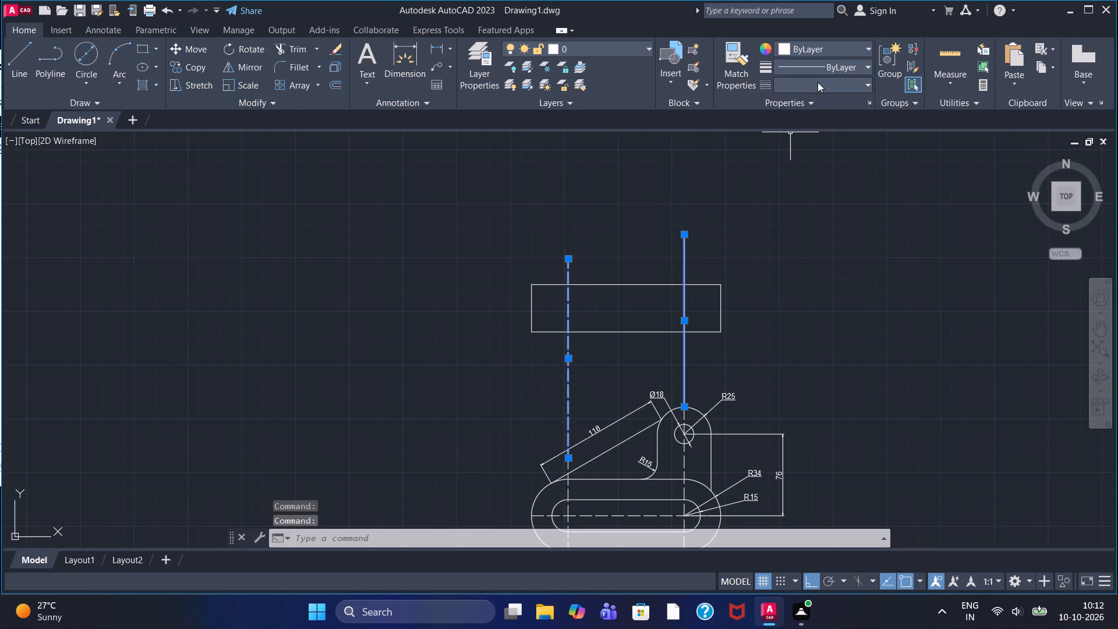
pyautogui.click(818, 82)
pyautogui.click(827, 132)
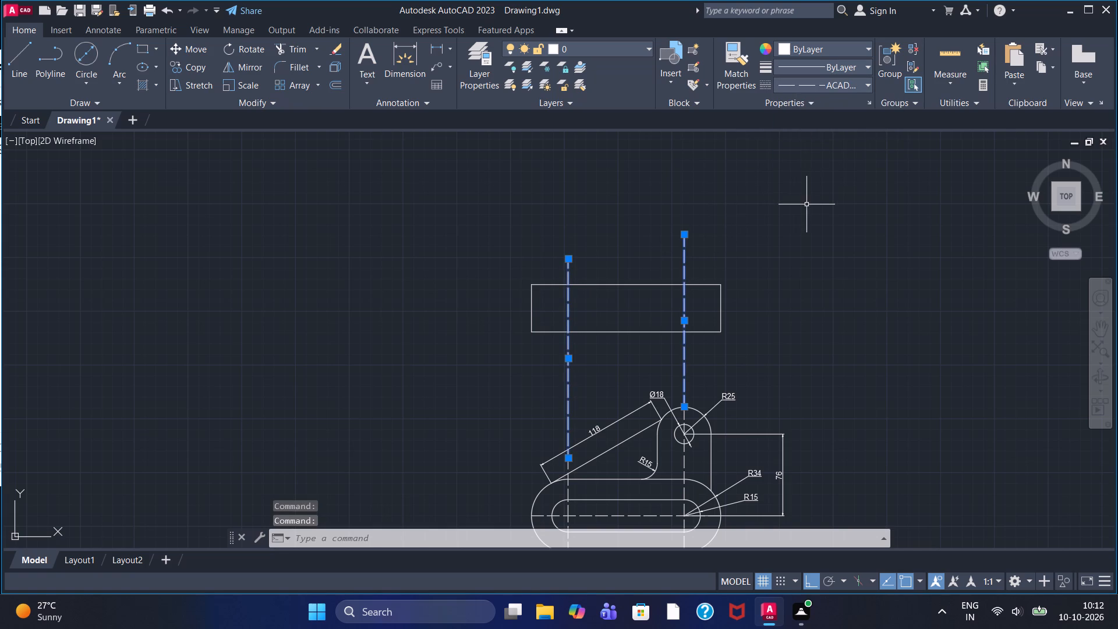
pyautogui.click(806, 204)
pyautogui.click(756, 236)
pyautogui.press('Escape')
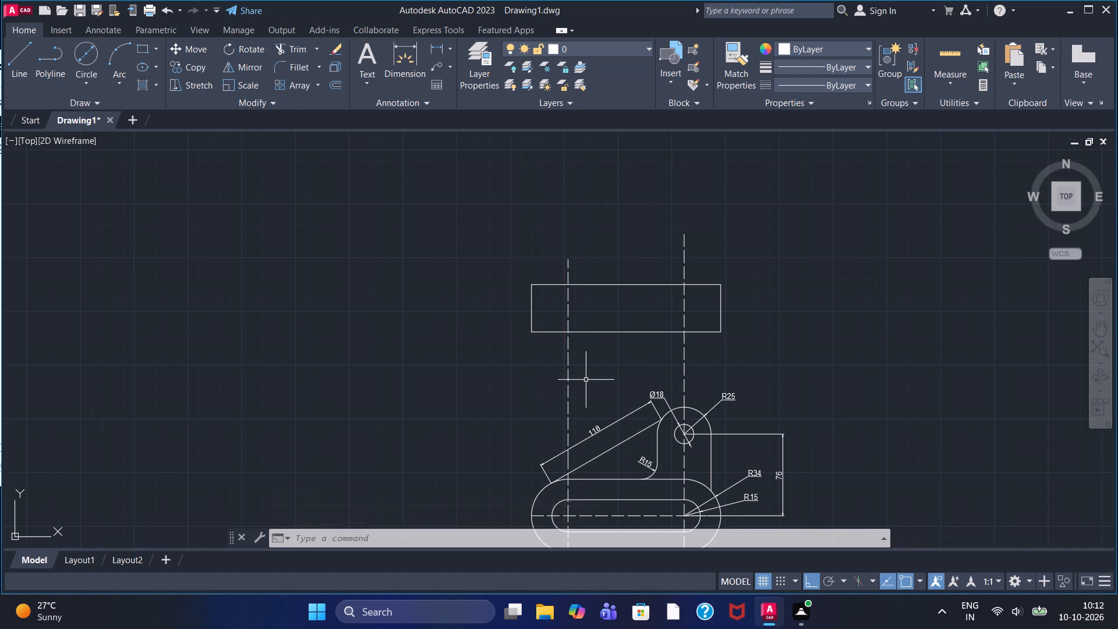
# Draw a horizontal cutting line about 122 long below the rectangle, from the left projection line past the right one.
pyautogui.click(27, 52)
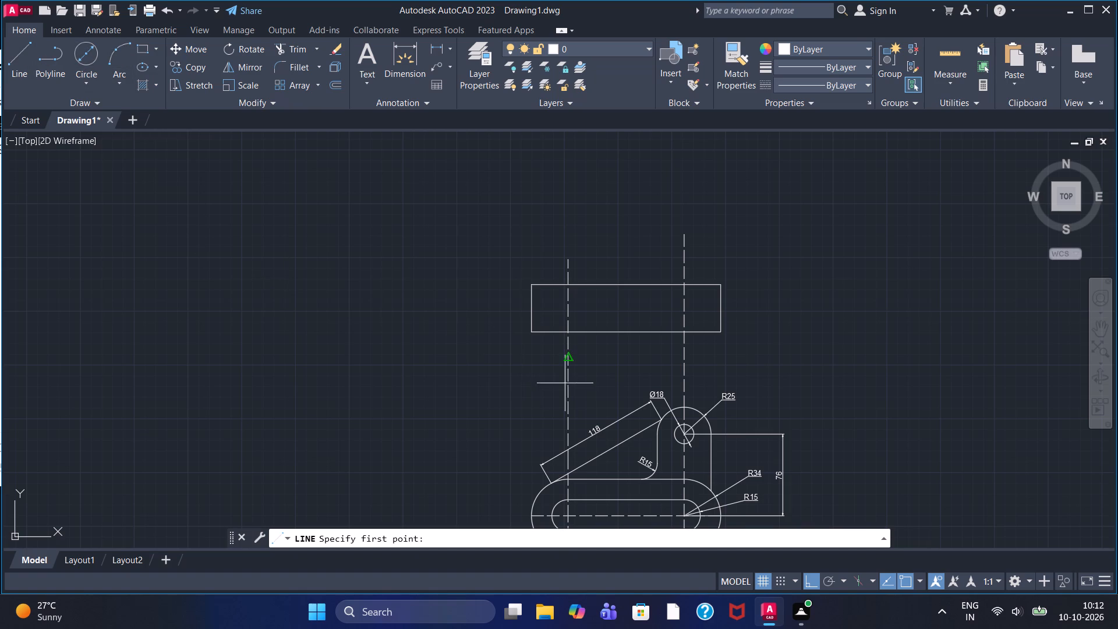
pyautogui.click(567, 359)
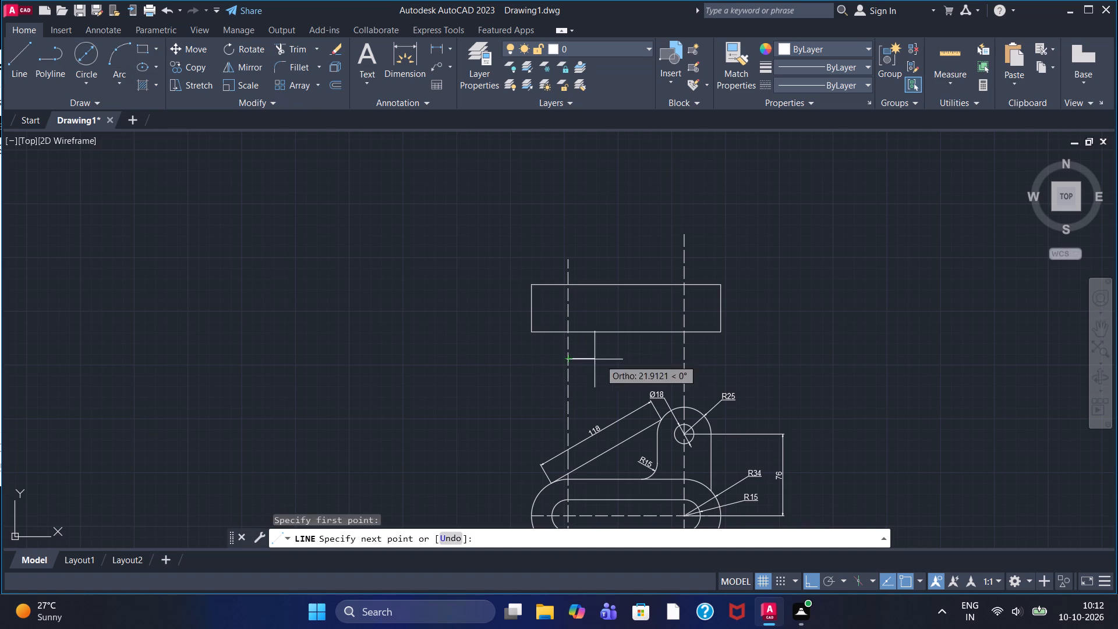
pyautogui.scroll(-3, 683, 362)
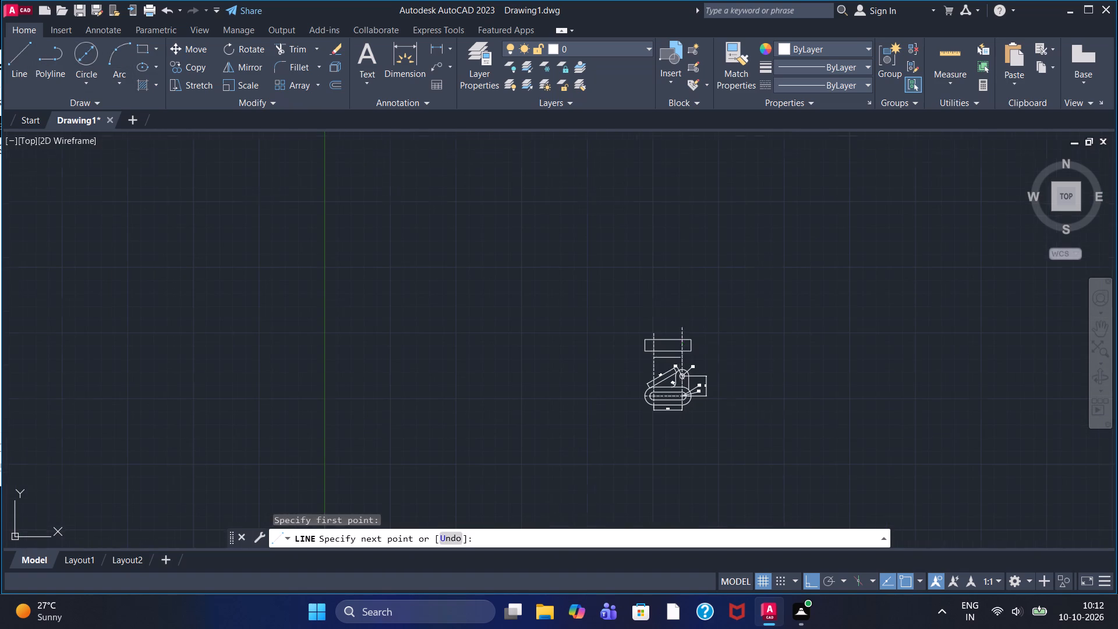
pyautogui.scroll(5, 681, 354)
pyautogui.scroll(2, 645, 395)
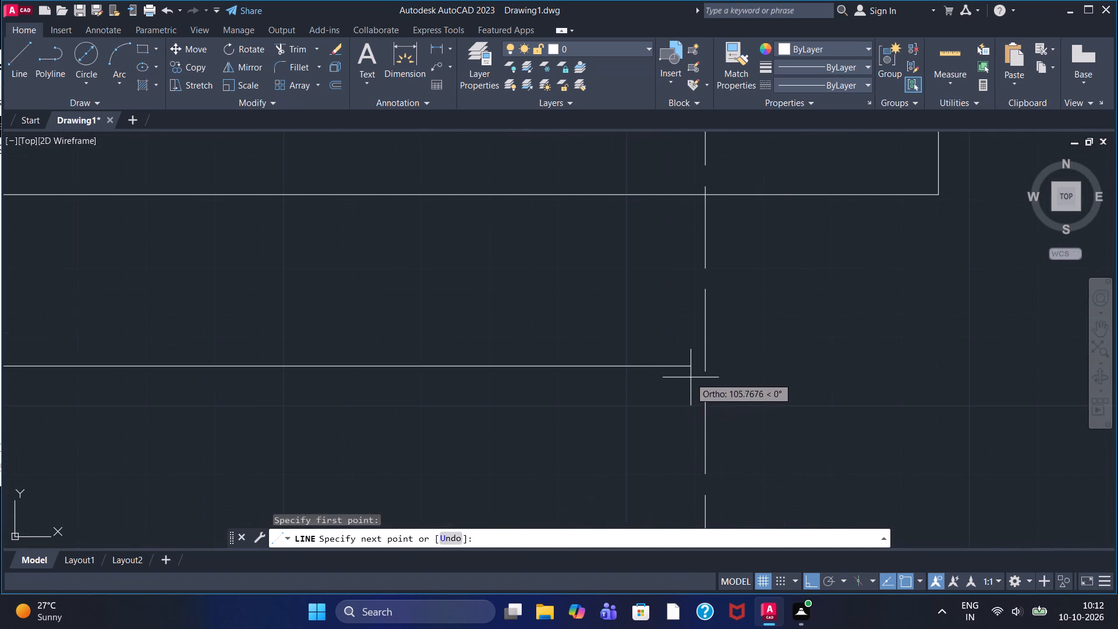
pyautogui.click(799, 362)
pyautogui.rightClick(804, 335)
pyautogui.click(820, 342)
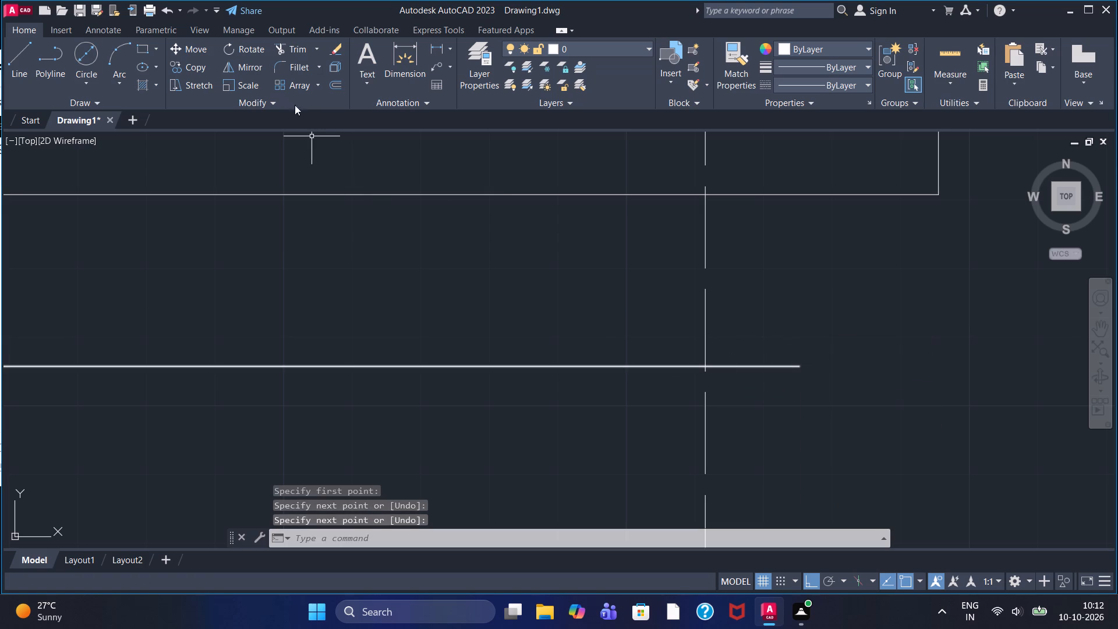
# Trim the horizontal cutting line's overhang beyond the right projection line.
pyautogui.click(296, 51)
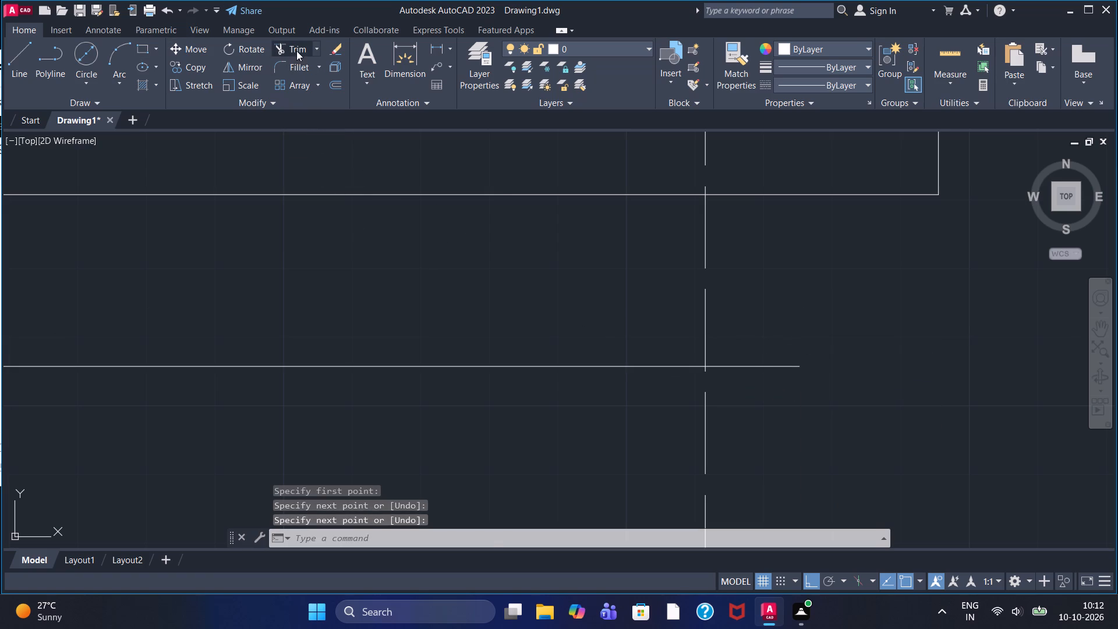
pyautogui.click(752, 365)
pyautogui.scroll(2, 539, 317)
pyautogui.scroll(-2, 701, 390)
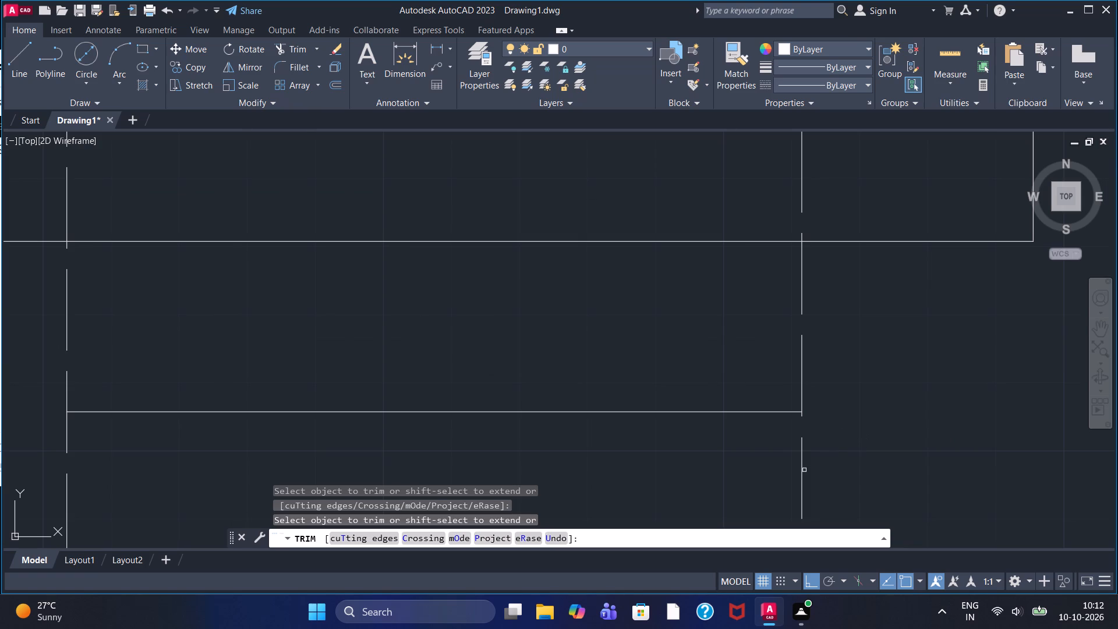
pyautogui.click(804, 470)
pyautogui.rightClick(844, 433)
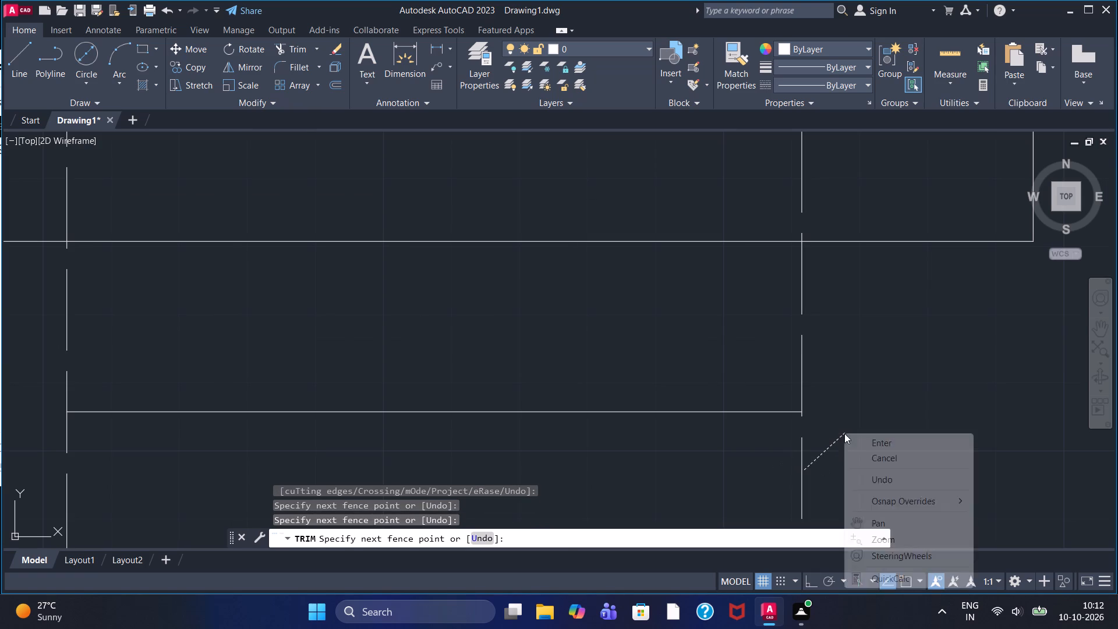
pyautogui.click(854, 439)
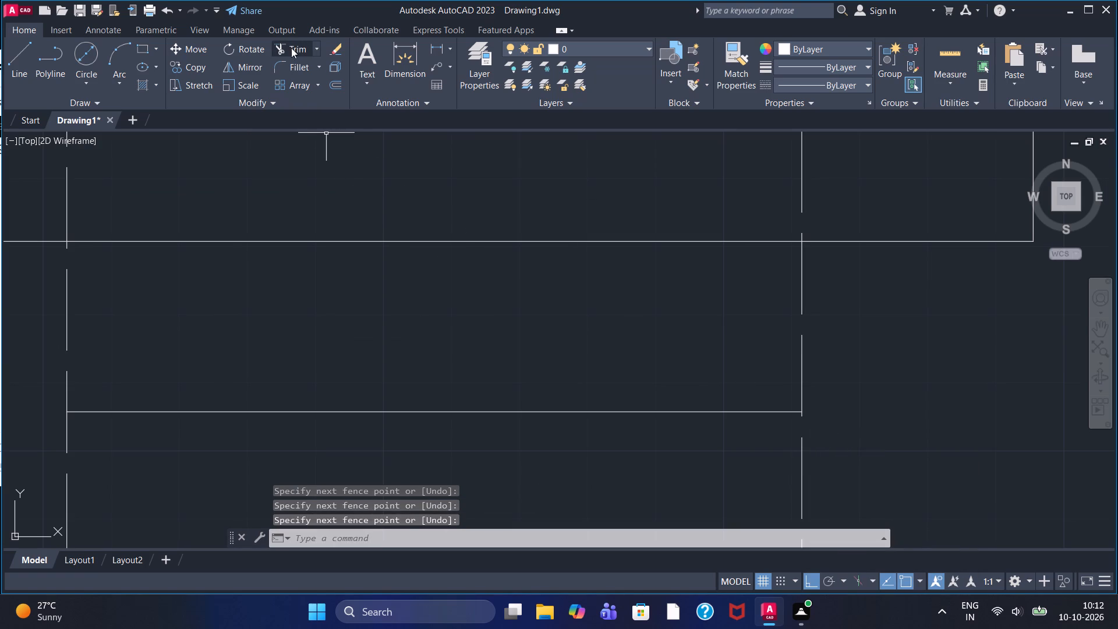
# Trim both dashed projection lines below the horizontal cutting line and above the rectangle's top edge.
pyautogui.click(291, 48)
pyautogui.scroll(2, 642, 440)
pyautogui.scroll(-3, 857, 473)
pyautogui.scroll(-2, 947, 473)
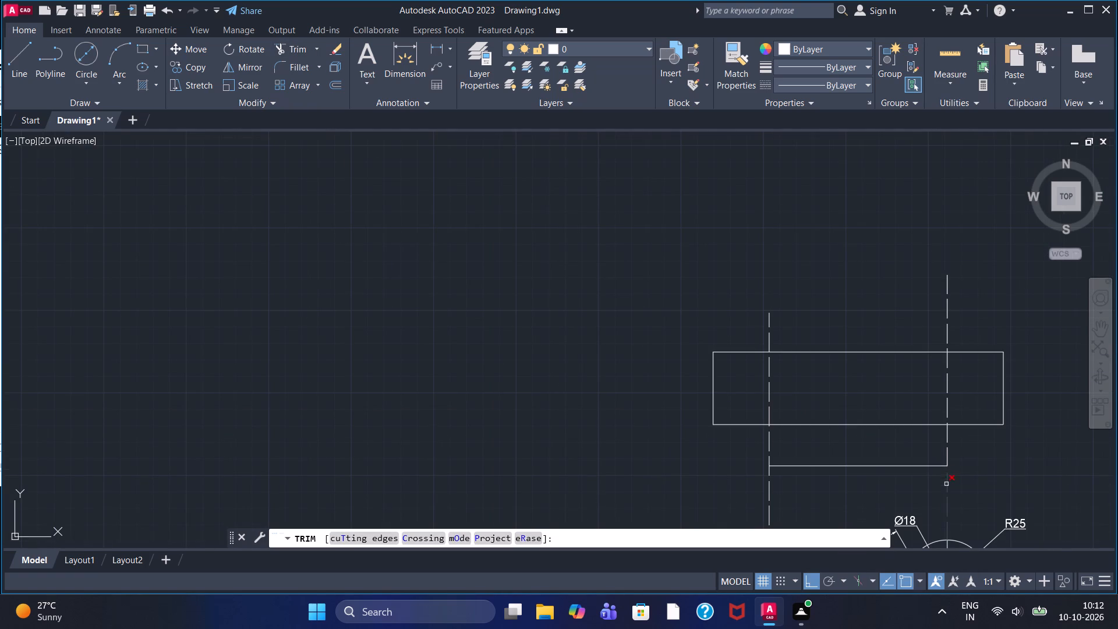
pyautogui.click(947, 486)
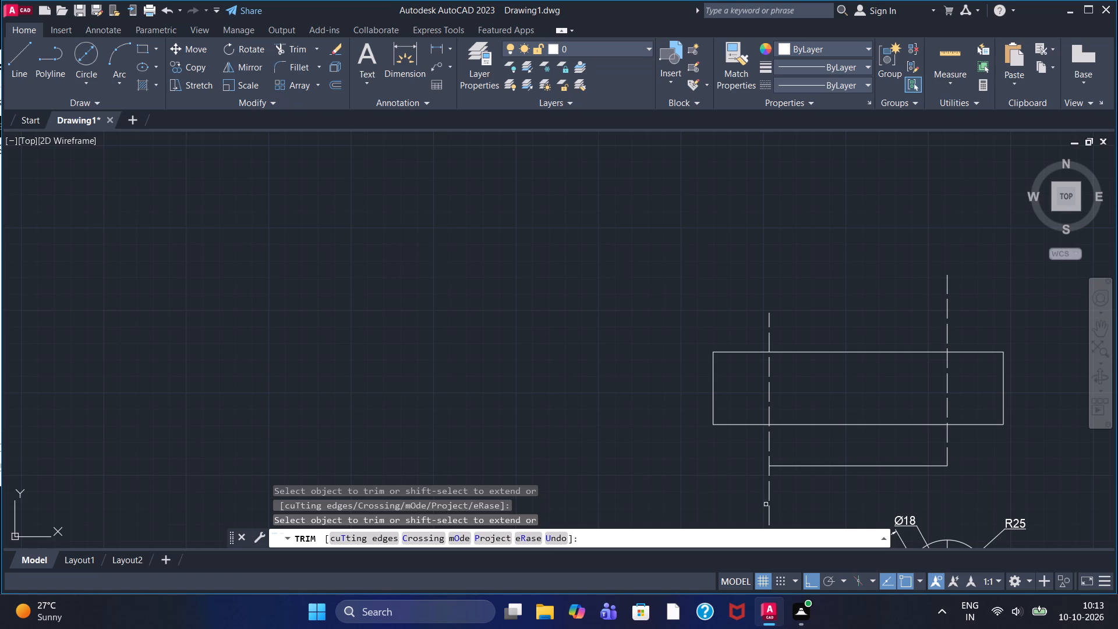
pyautogui.click(767, 504)
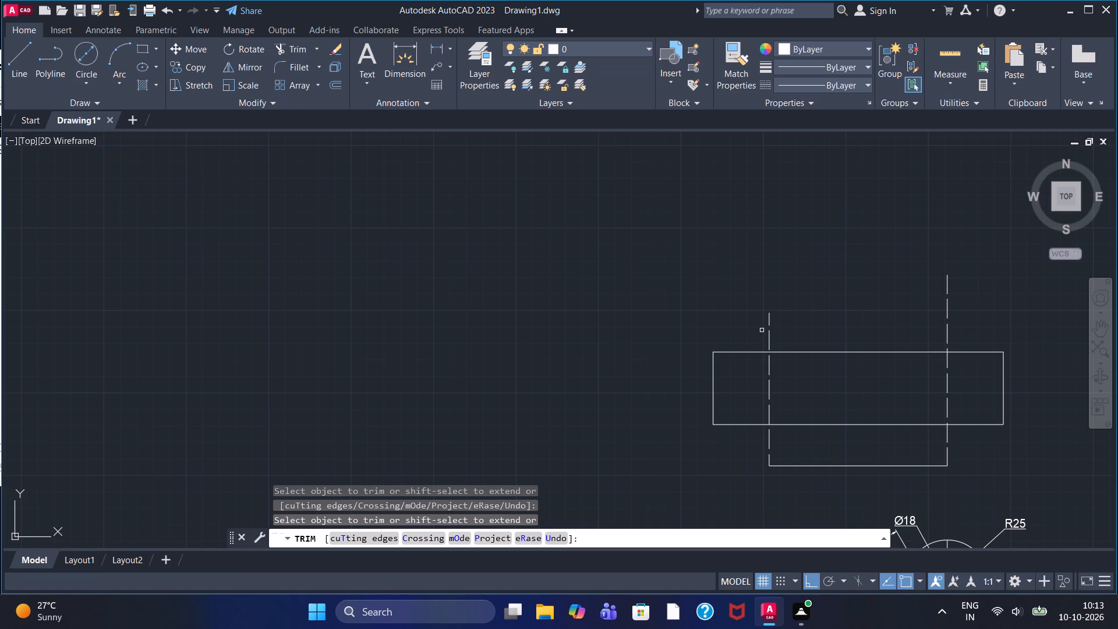
pyautogui.click(770, 334)
pyautogui.click(948, 334)
# Remove the horizontal cutting line between the lower ends of the two dashed lines using Trim.
pyautogui.click(822, 467)
# Add a horizontal linear dimension between the lower ends of the two dashed lines, placed level with those ends.
pyautogui.click(436, 45)
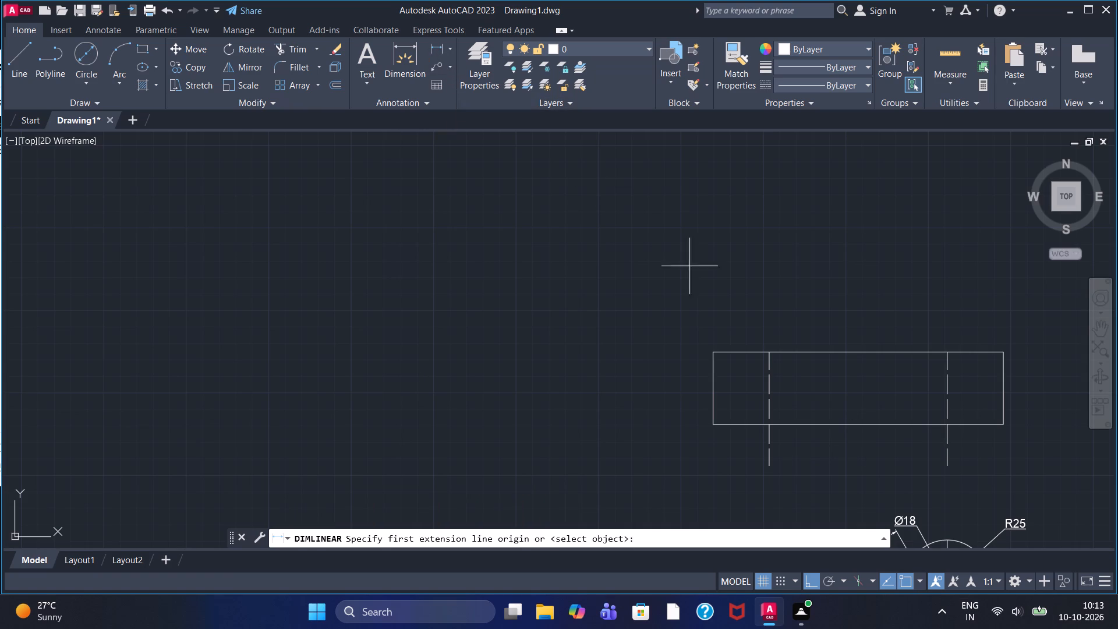
pyautogui.click(768, 464)
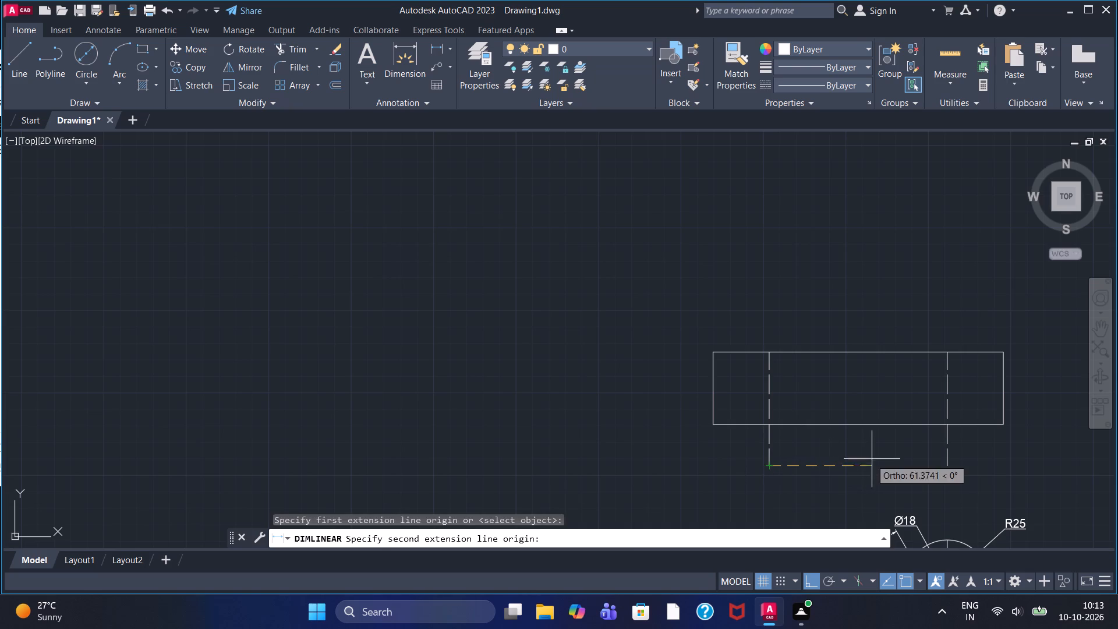
pyautogui.click(944, 465)
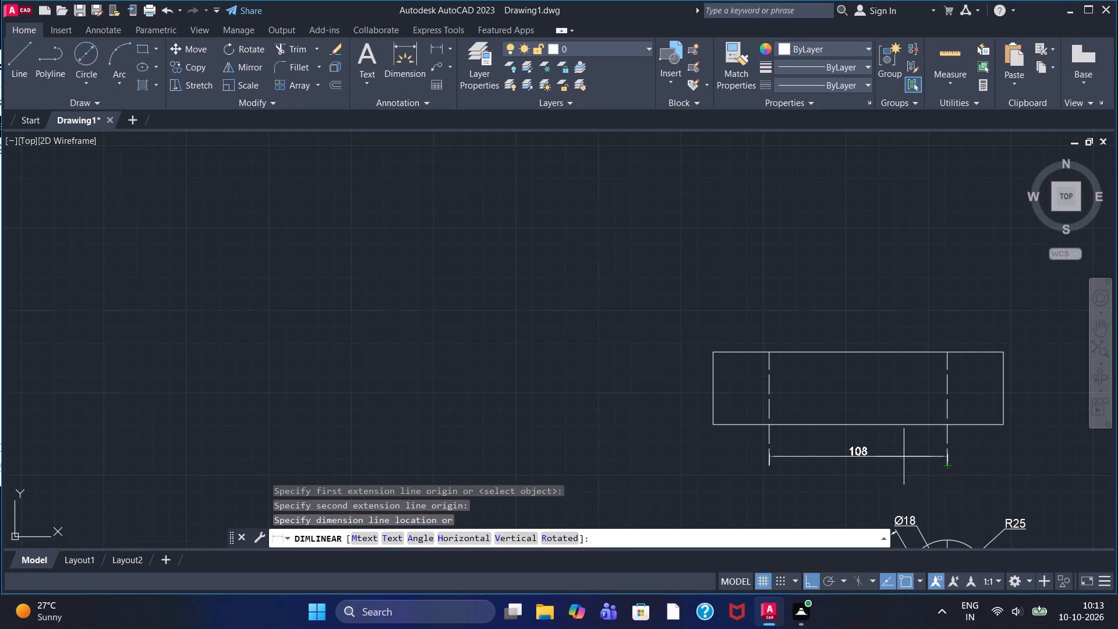
pyautogui.click(904, 463)
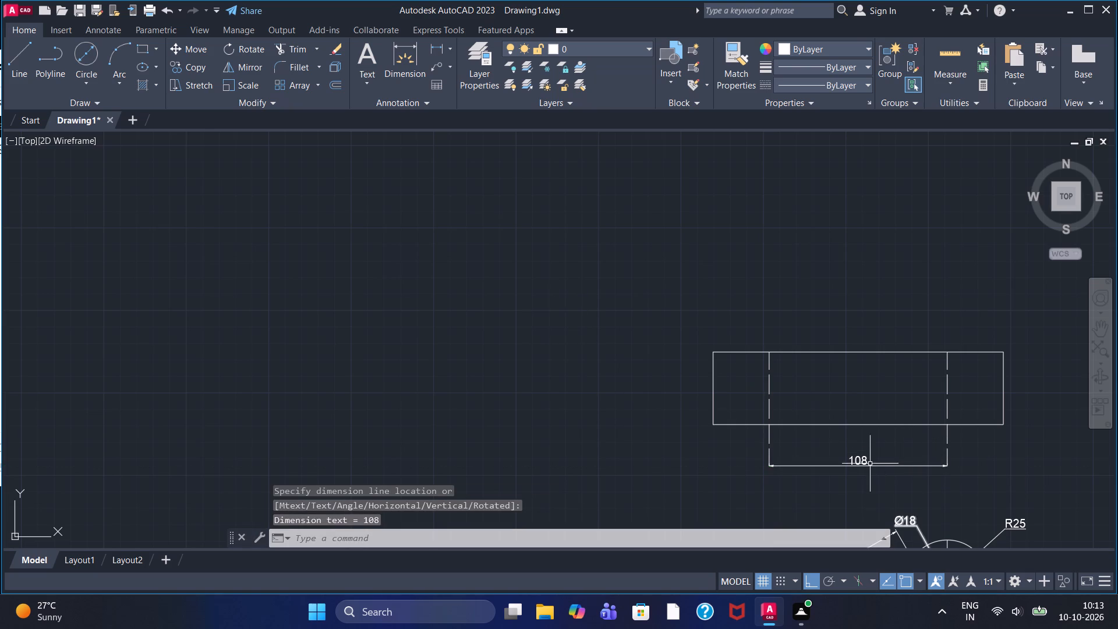
# Set the current linetype for new objects to ACAD_ISO02W100.
pyautogui.moveTo(865, 404); pyautogui.dragTo(708, 364, button='middle')
pyautogui.scroll(-2, 708, 364)
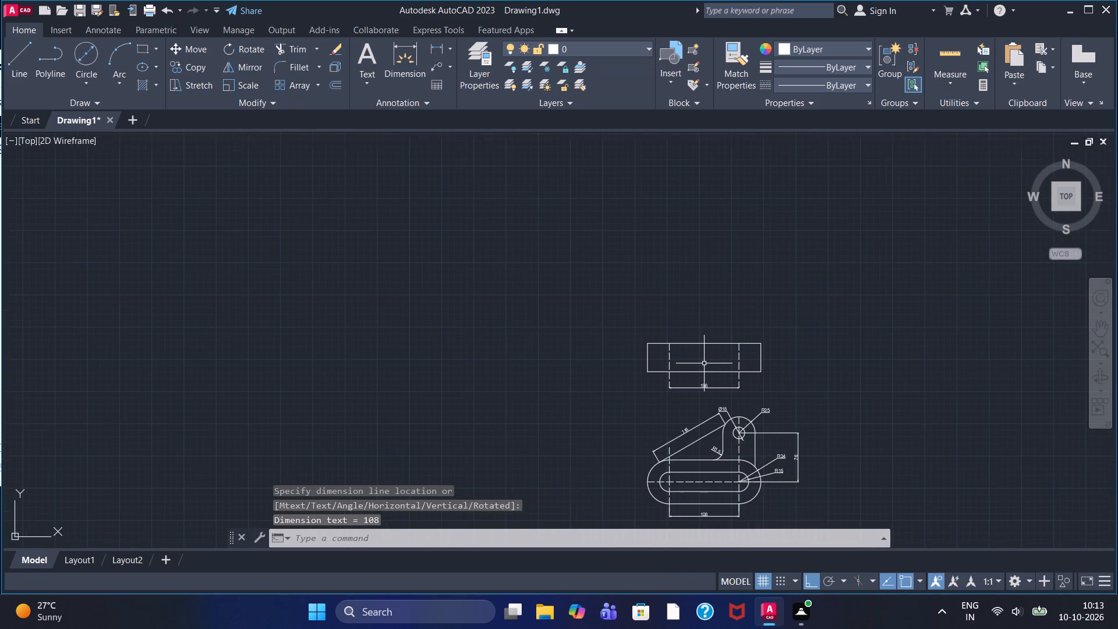
pyautogui.scroll(4, 703, 363)
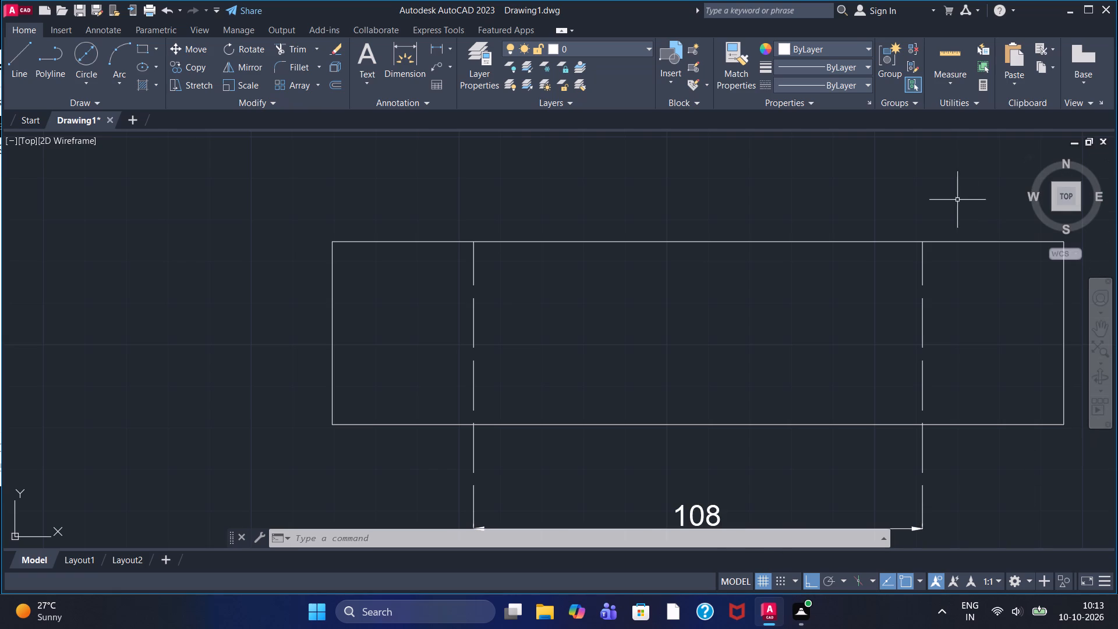
pyautogui.click(854, 90)
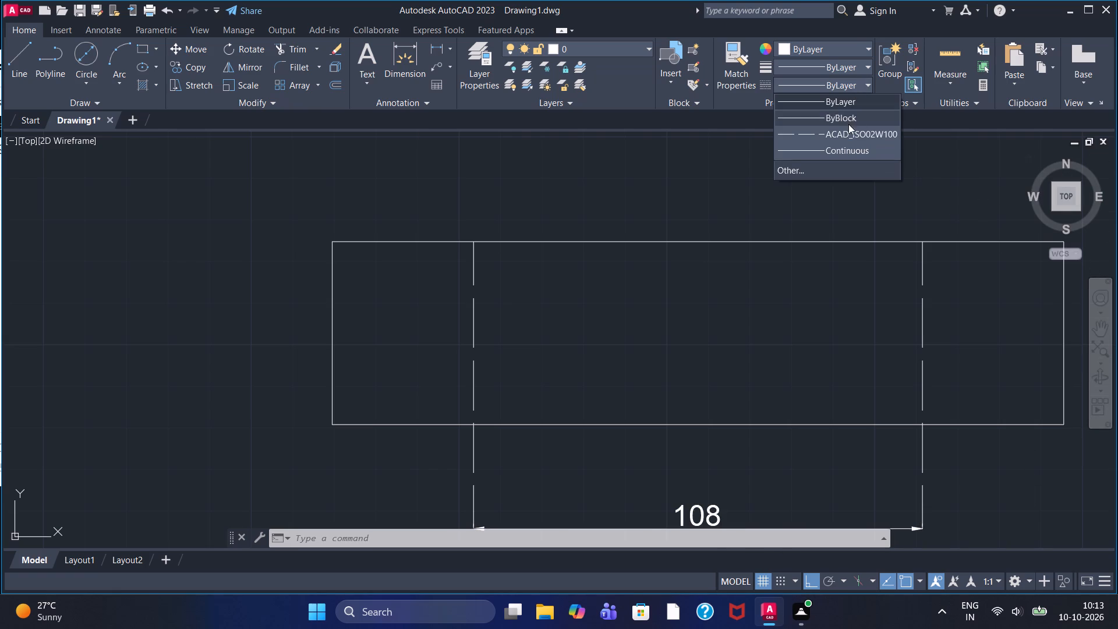
pyautogui.click(849, 132)
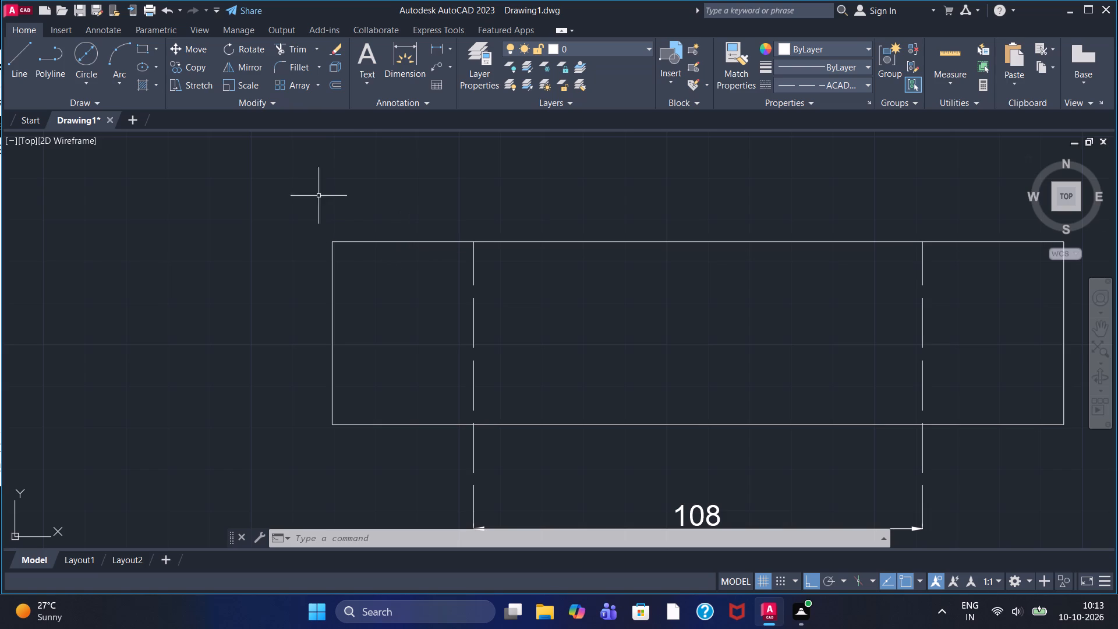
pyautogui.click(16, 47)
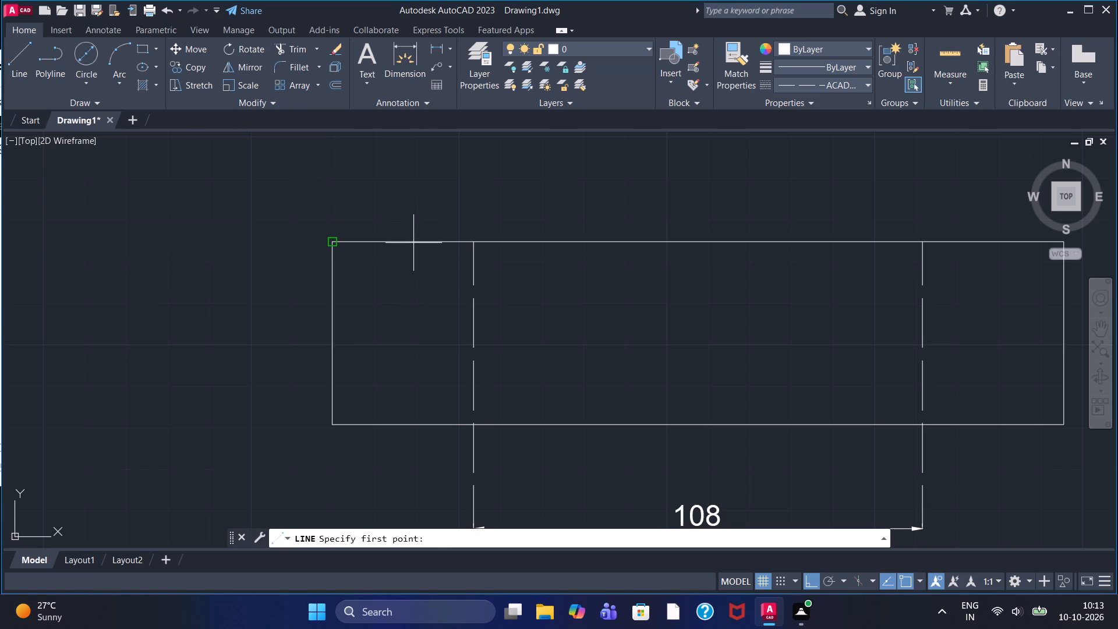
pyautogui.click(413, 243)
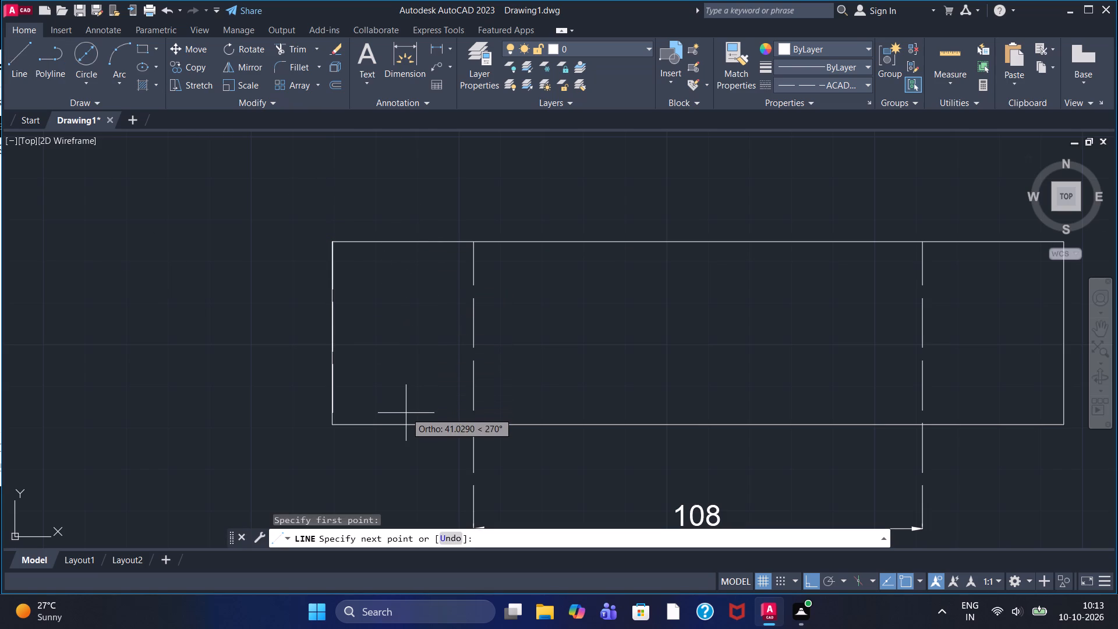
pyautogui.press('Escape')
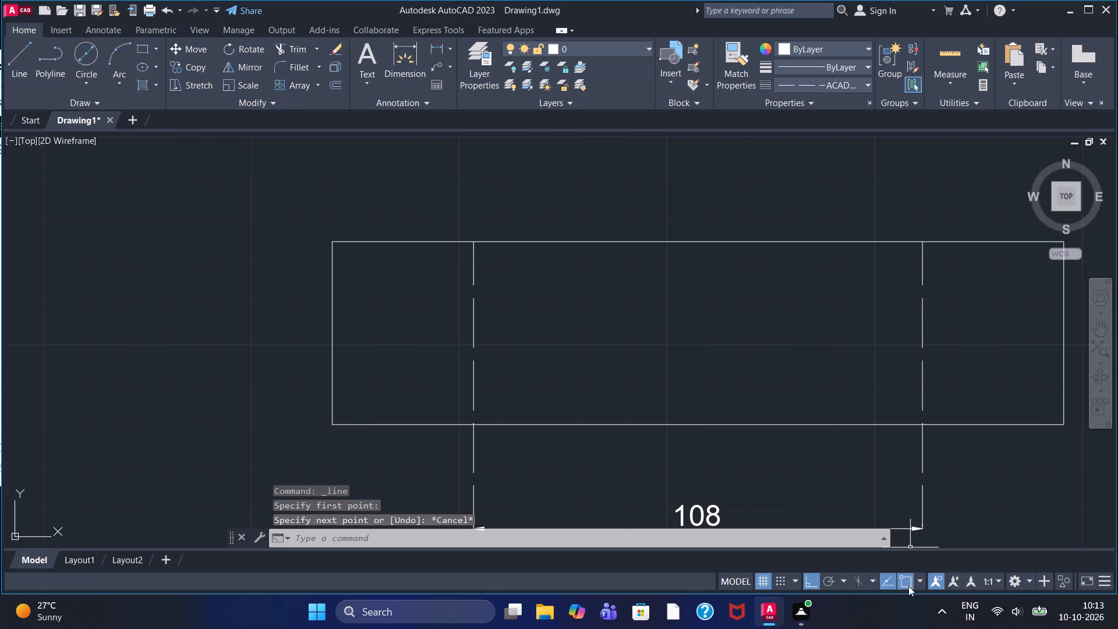
# Turn off the Endpoint and Midpoint object snaps.
pyautogui.click(921, 577)
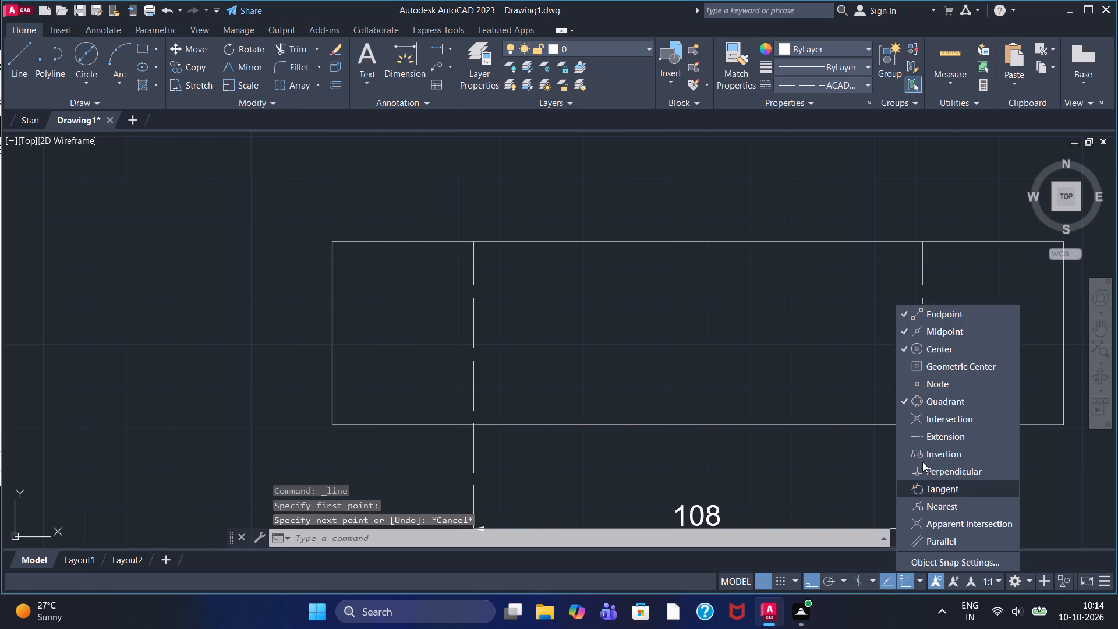
pyautogui.click(947, 318)
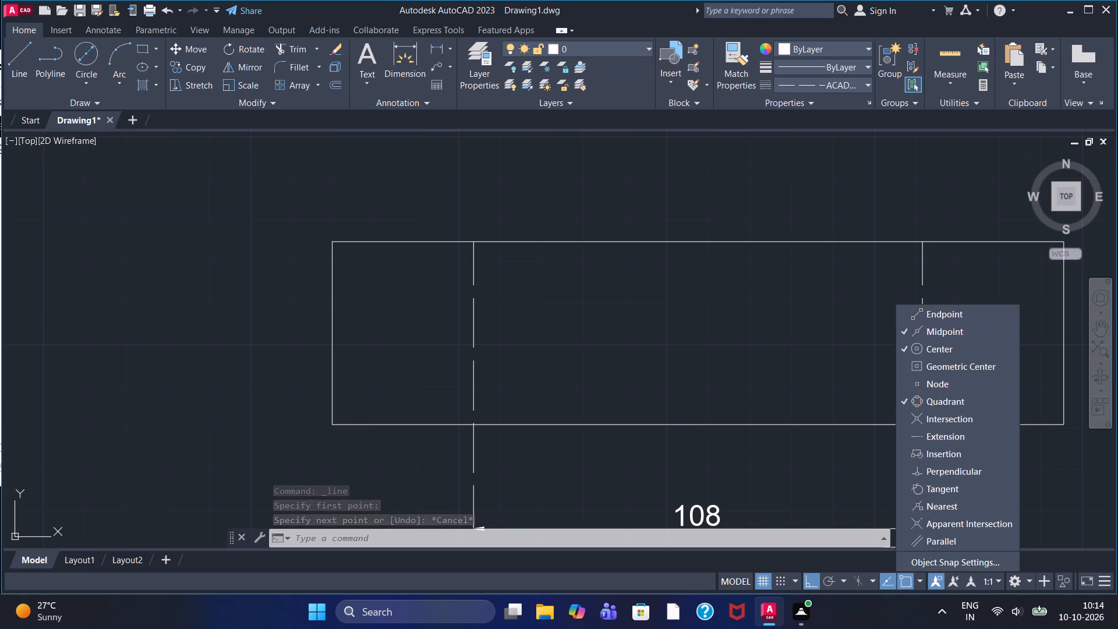
pyautogui.click(701, 177)
pyautogui.click(12, 63)
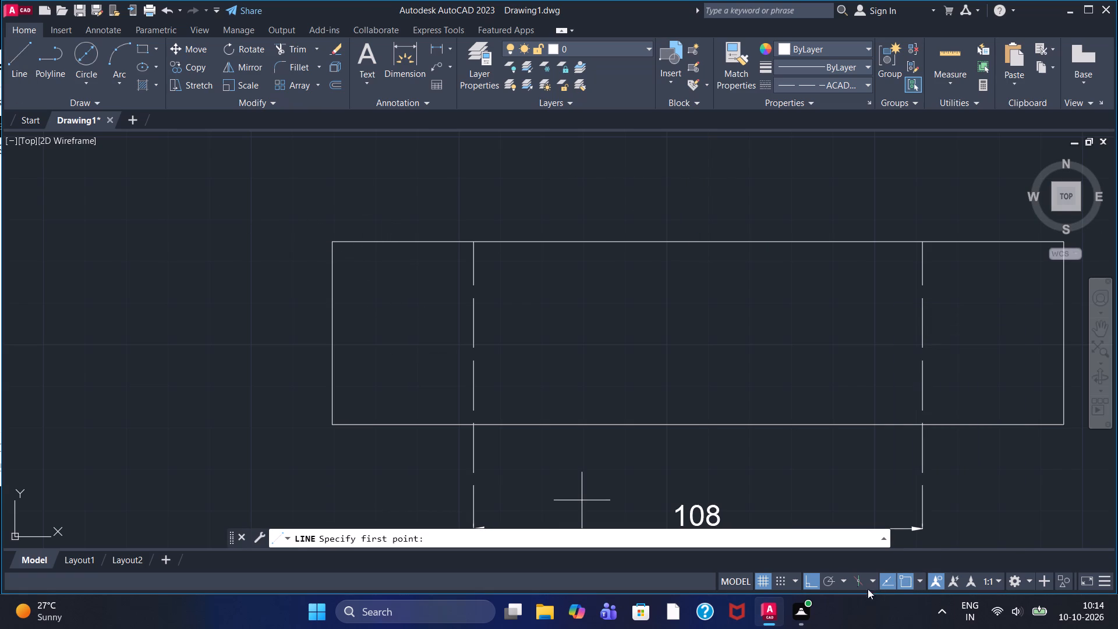
pyautogui.click(921, 582)
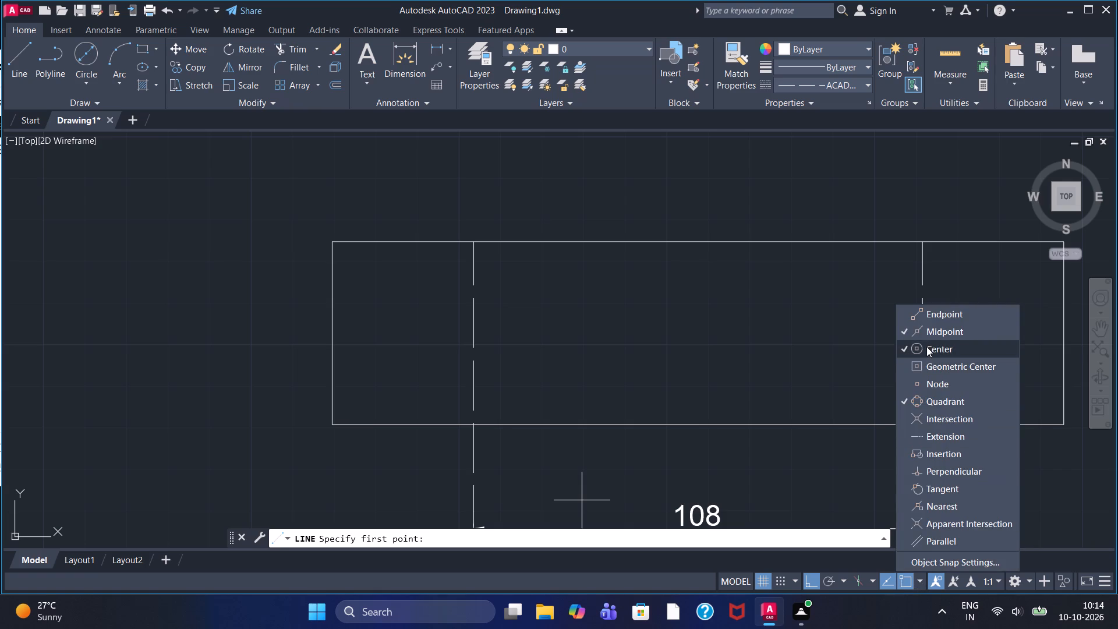
pyautogui.click(935, 331)
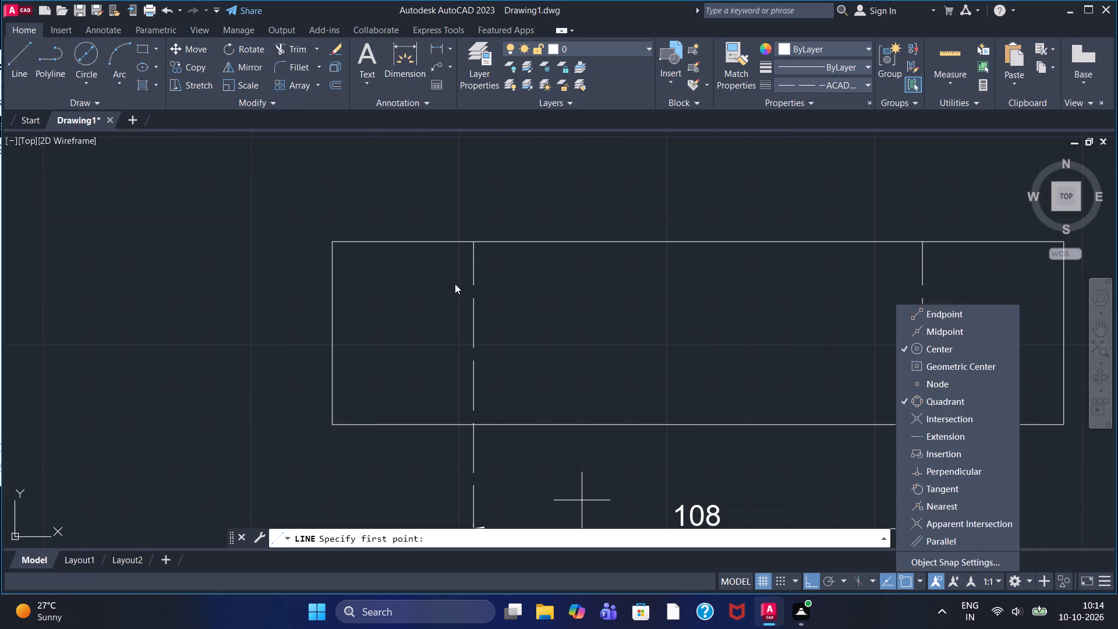
# Draw a dashed vertical line about 51 long through the rectangle, a little left of the left projection line, crossing both horizontal edges.
pyautogui.click(17, 64)
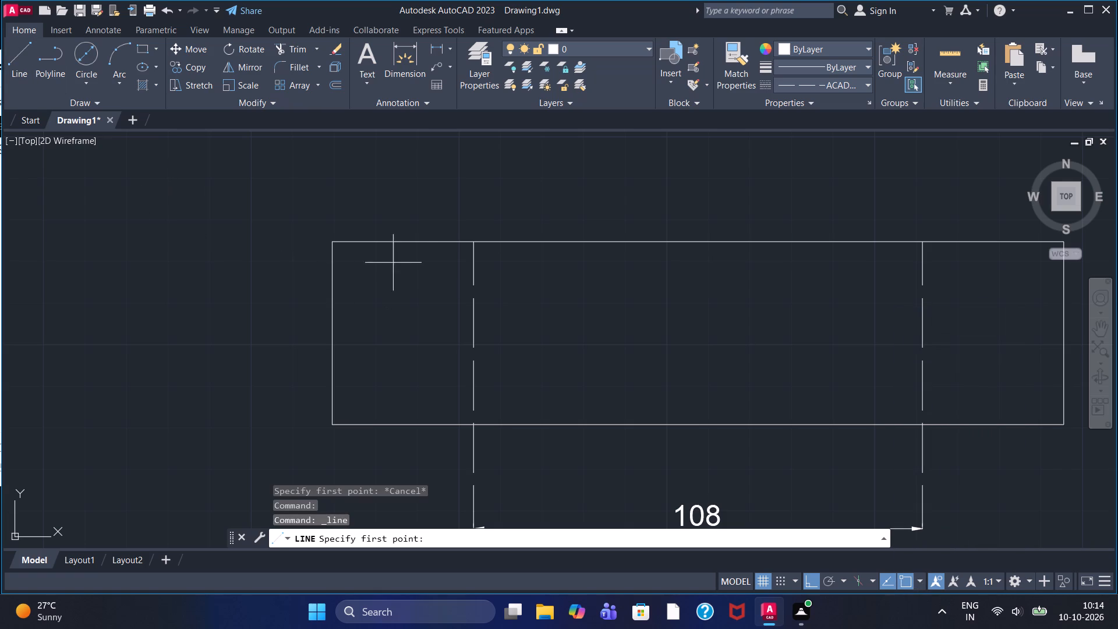
pyautogui.click(430, 232)
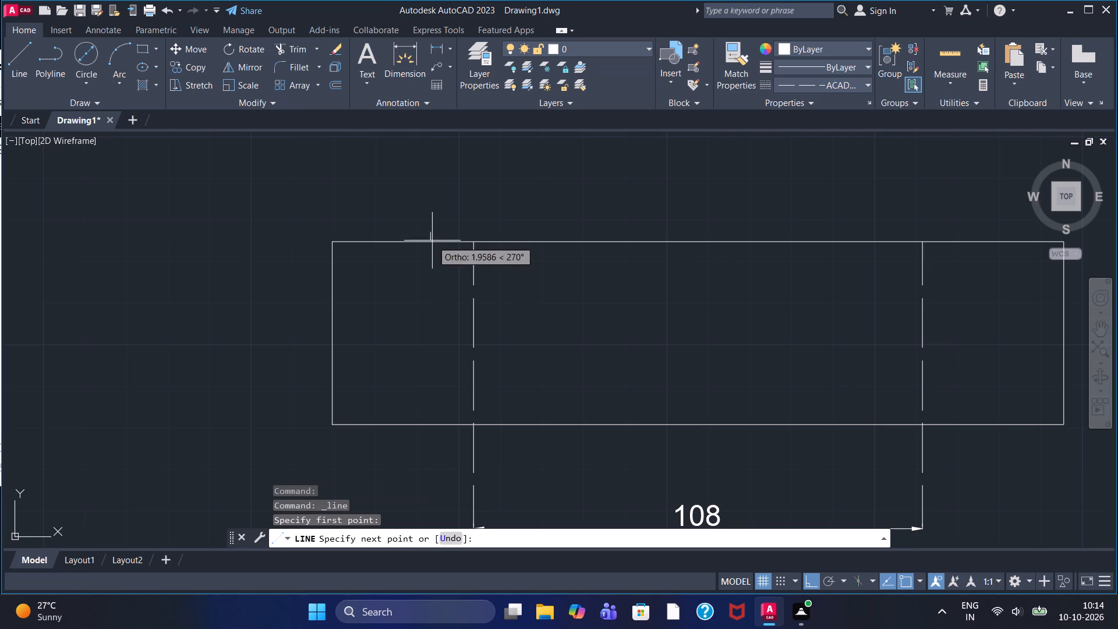
pyautogui.click(430, 441)
pyautogui.rightClick(221, 263)
pyautogui.click(228, 274)
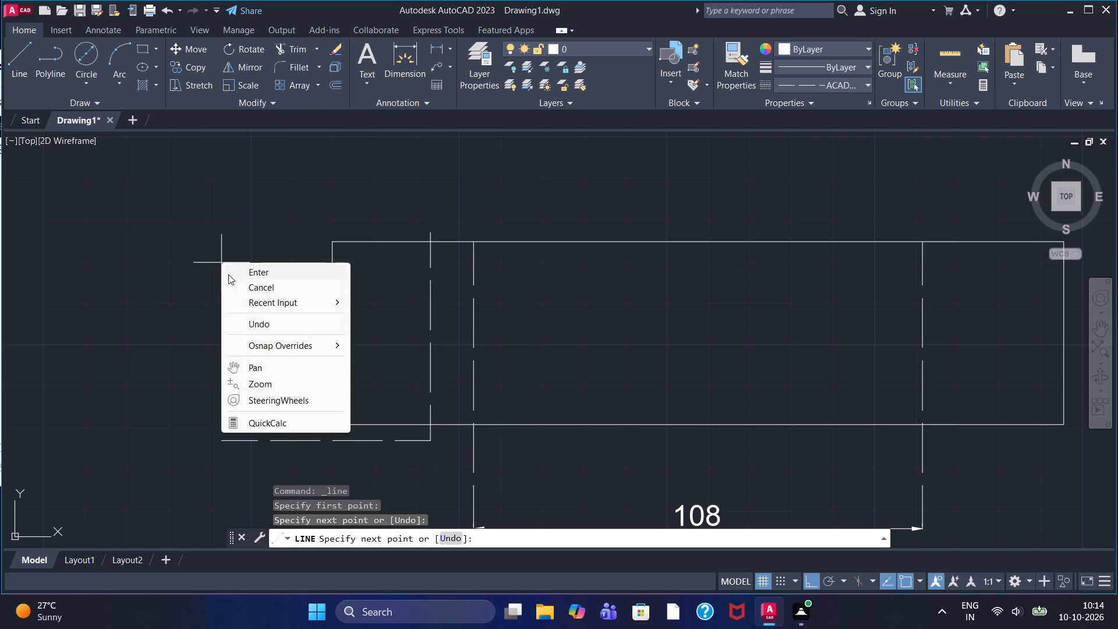
# Trim the ends of the new dashed vertical line that extend beyond the rectangle's upper and lower edges.
pyautogui.click(284, 47)
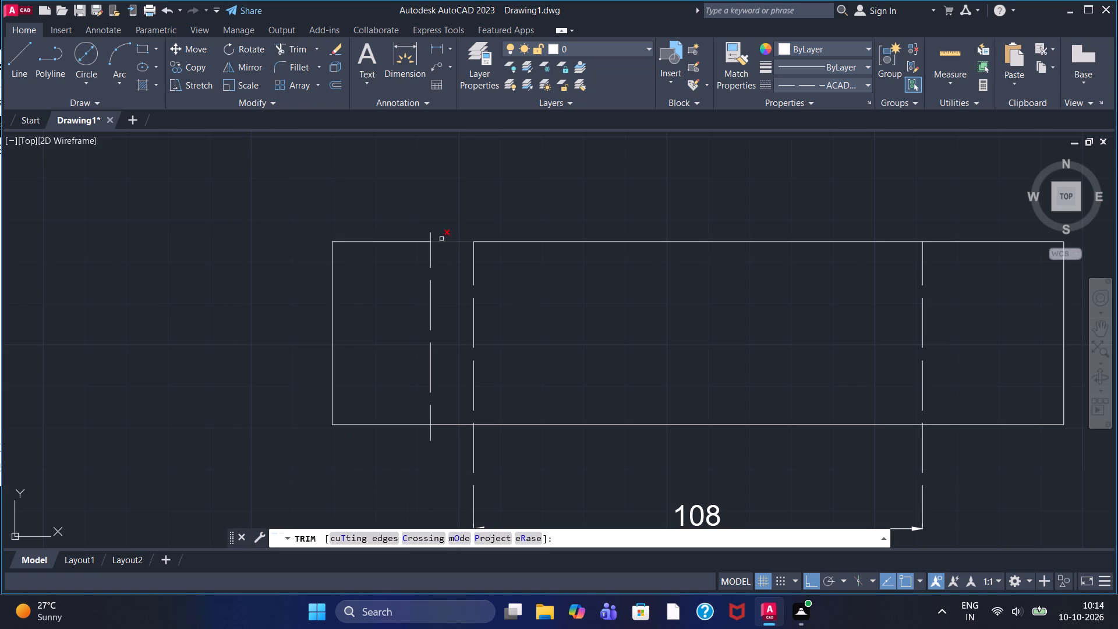
pyautogui.click(430, 234)
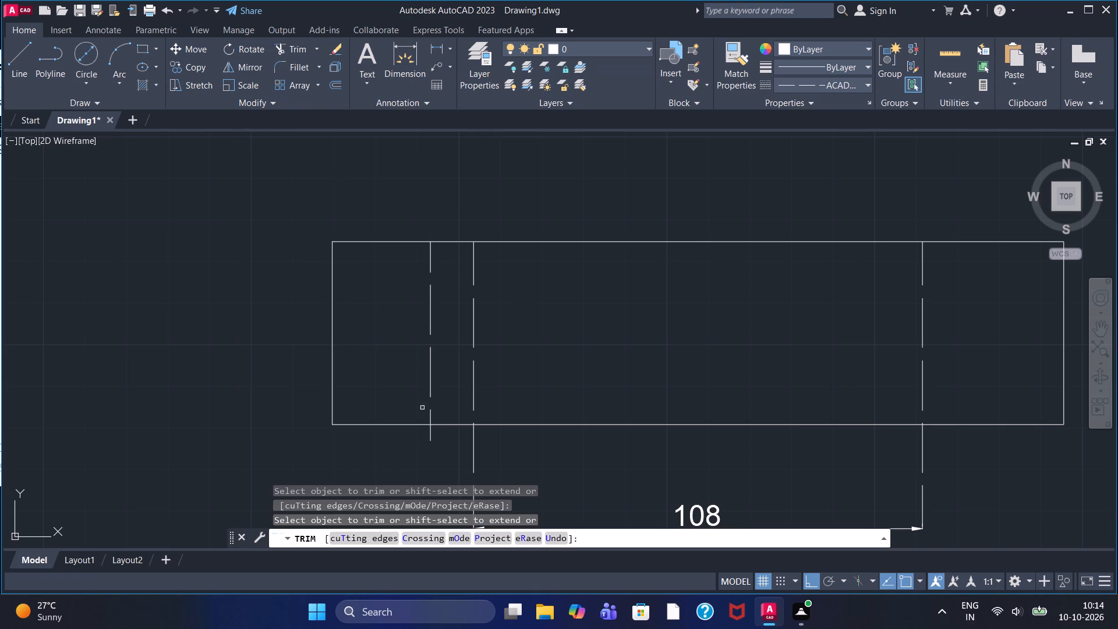
pyautogui.click(429, 442)
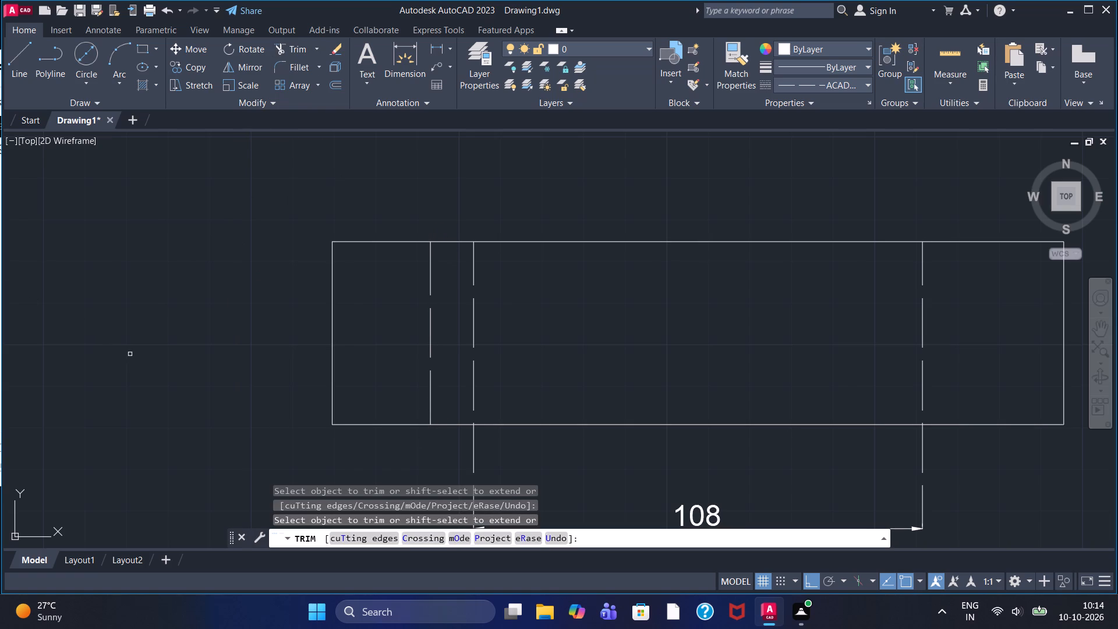
pyautogui.press('Escape')
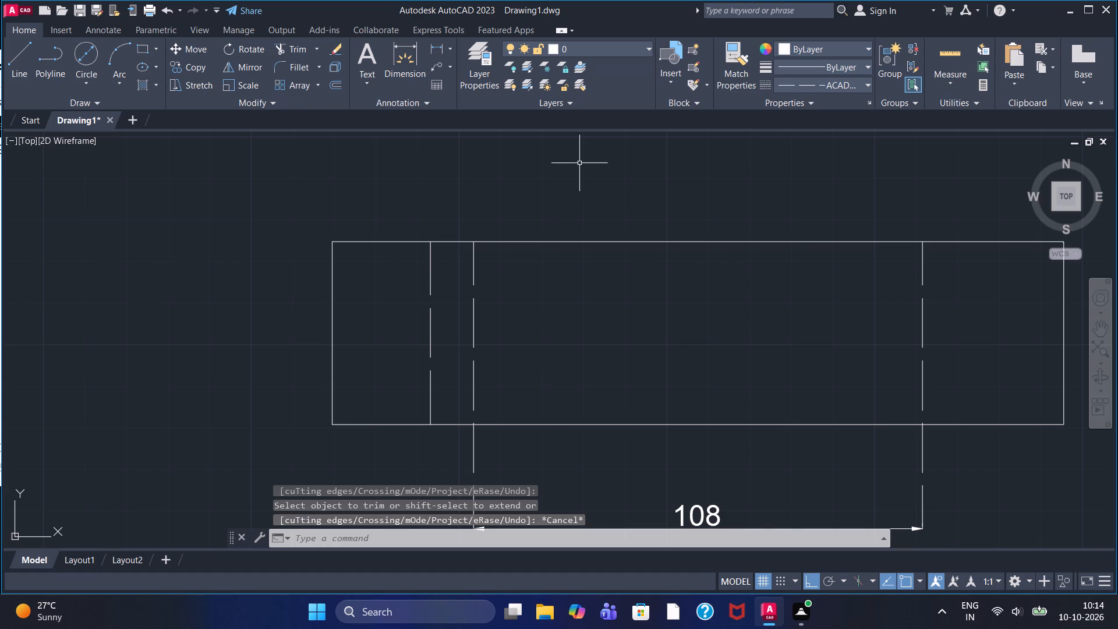
# Turn on the Midpoint and Endpoint object snaps.
pyautogui.doubleClick(919, 579)
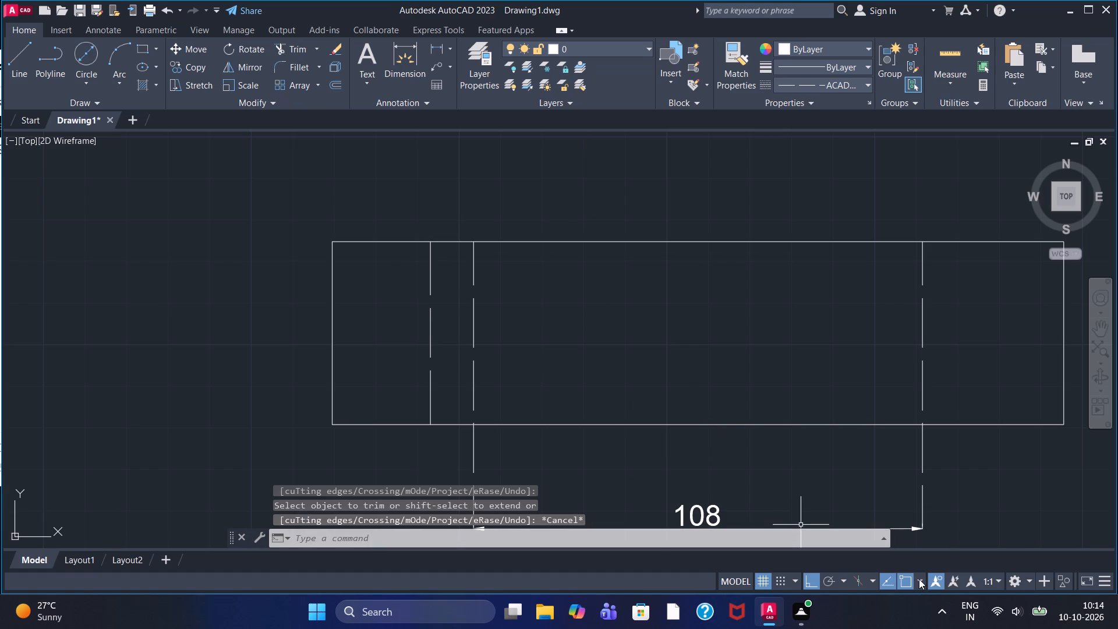
pyautogui.click(918, 578)
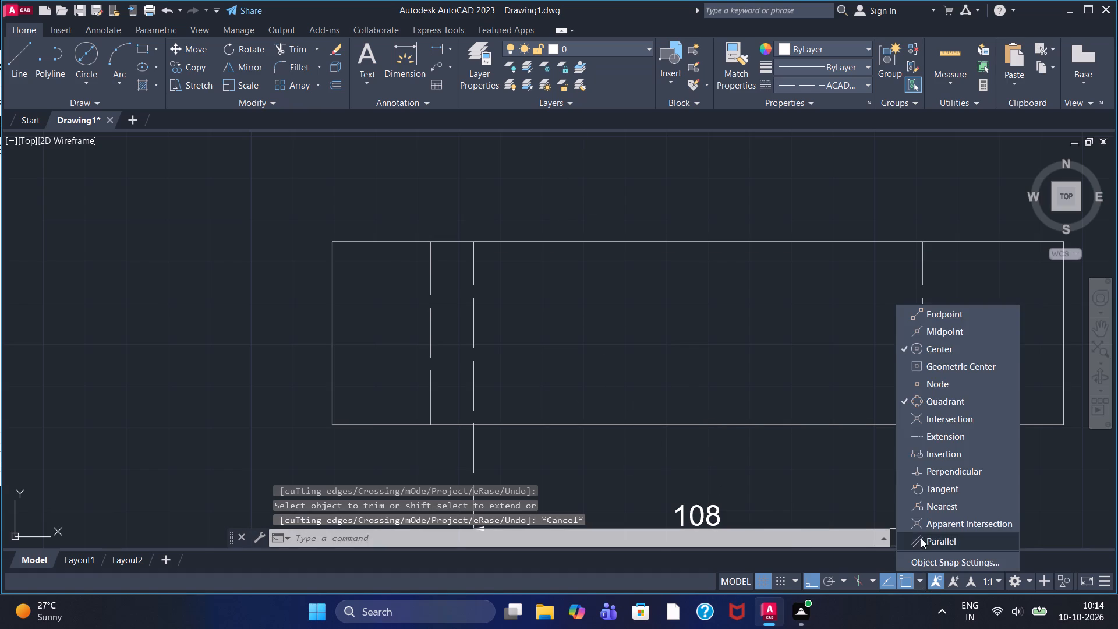
pyautogui.click(931, 335)
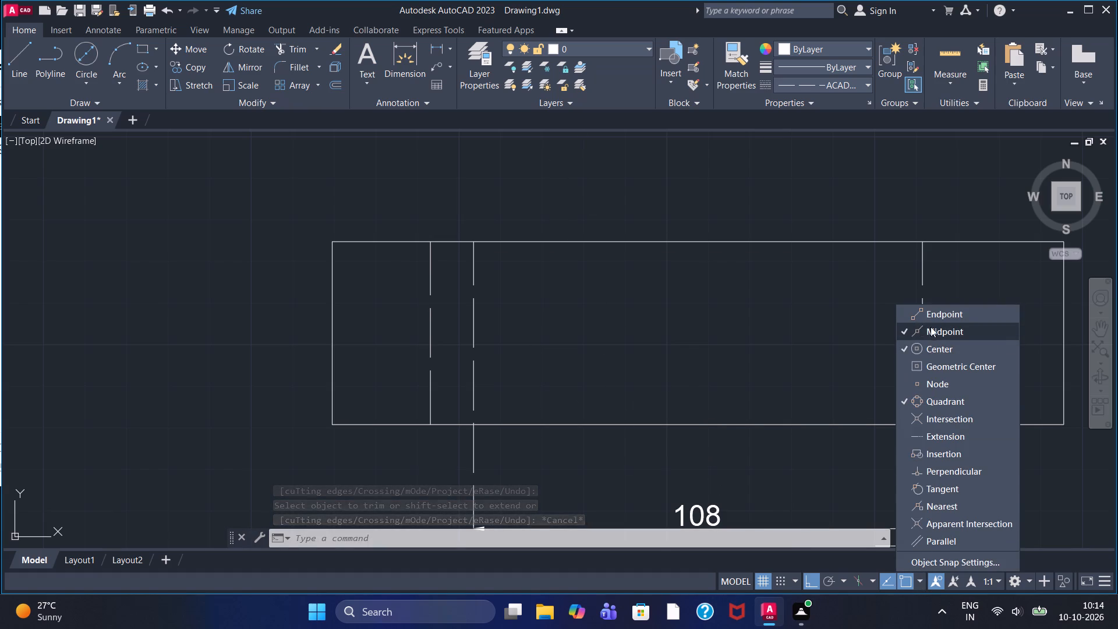
pyautogui.click(930, 320)
pyautogui.click(731, 181)
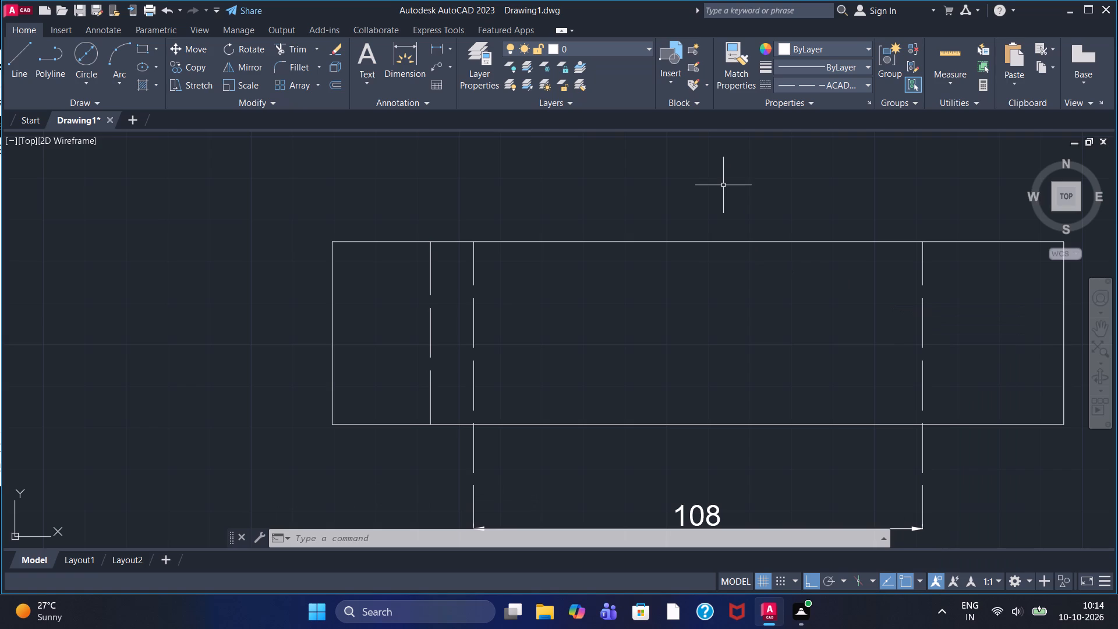
# Draw a dashed vertical line from the midpoint of the rectangle's upper edge to the midpoint of its lower edge.
pyautogui.click(7, 49)
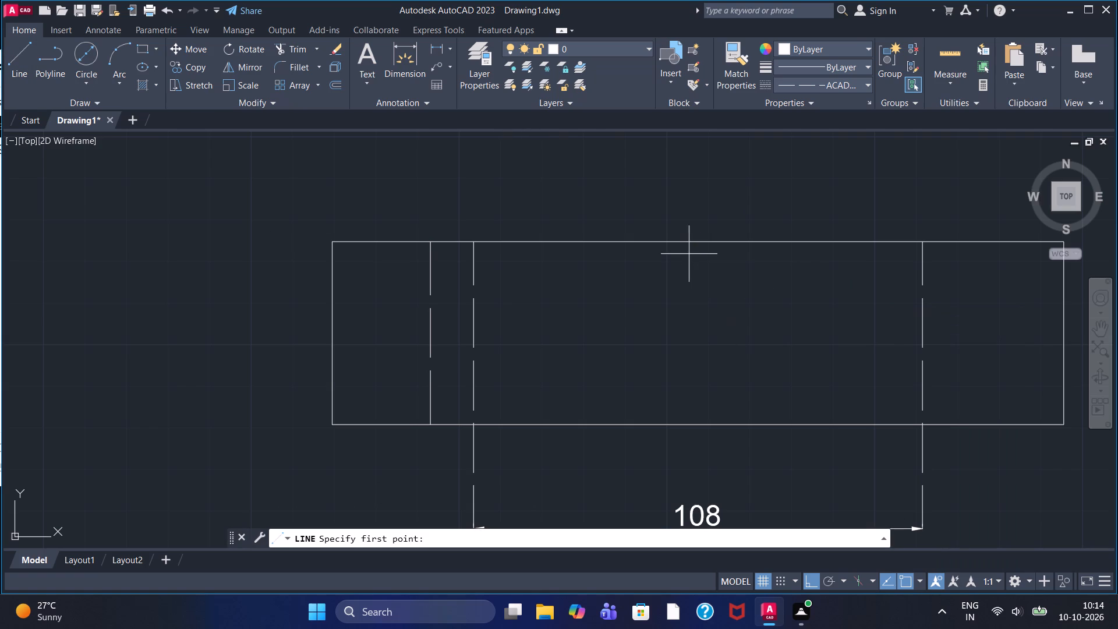
pyautogui.click(697, 242)
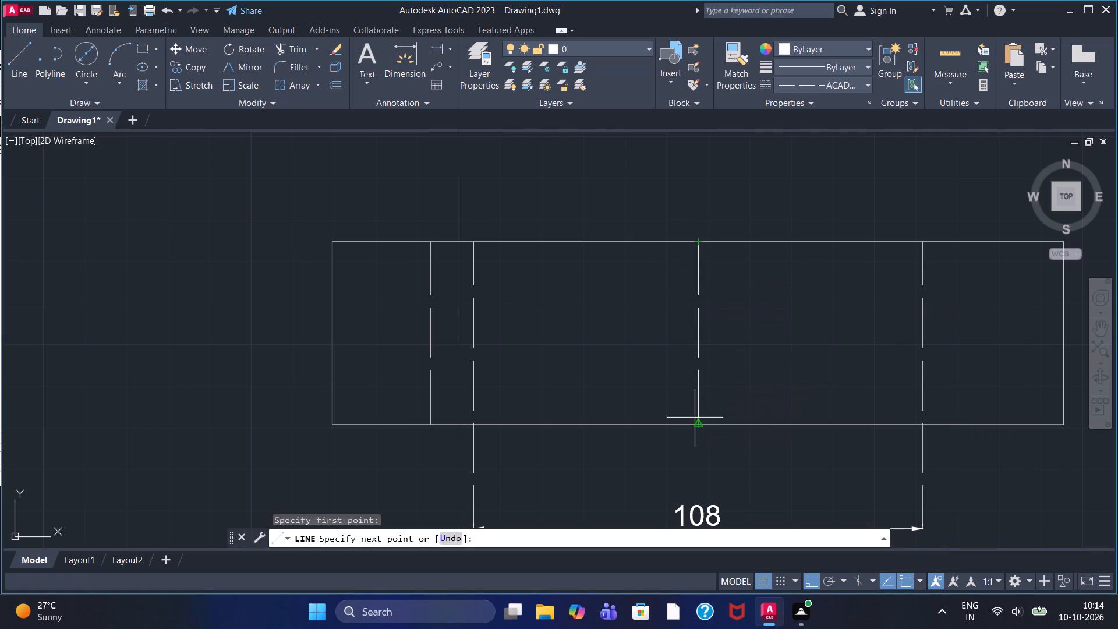
pyautogui.click(699, 426)
pyautogui.rightClick(592, 143)
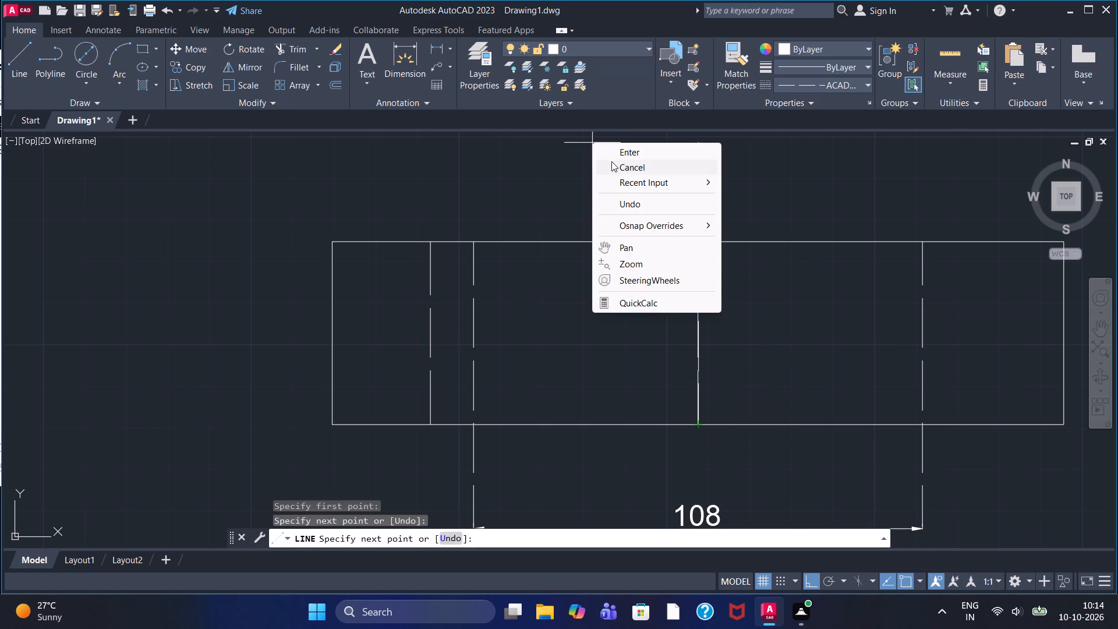
pyautogui.click(621, 147)
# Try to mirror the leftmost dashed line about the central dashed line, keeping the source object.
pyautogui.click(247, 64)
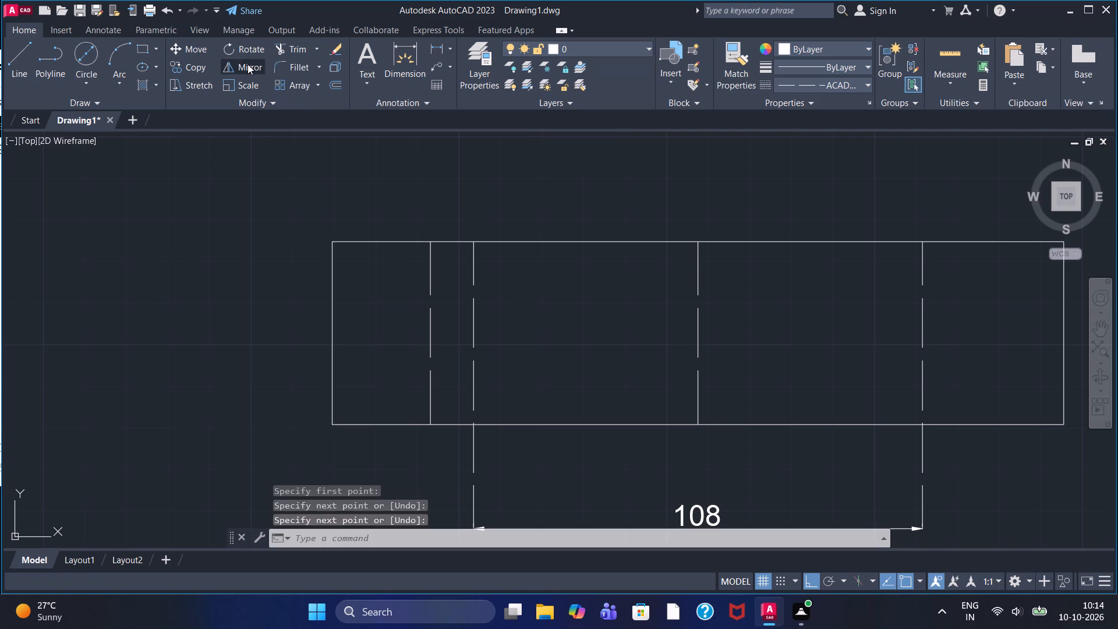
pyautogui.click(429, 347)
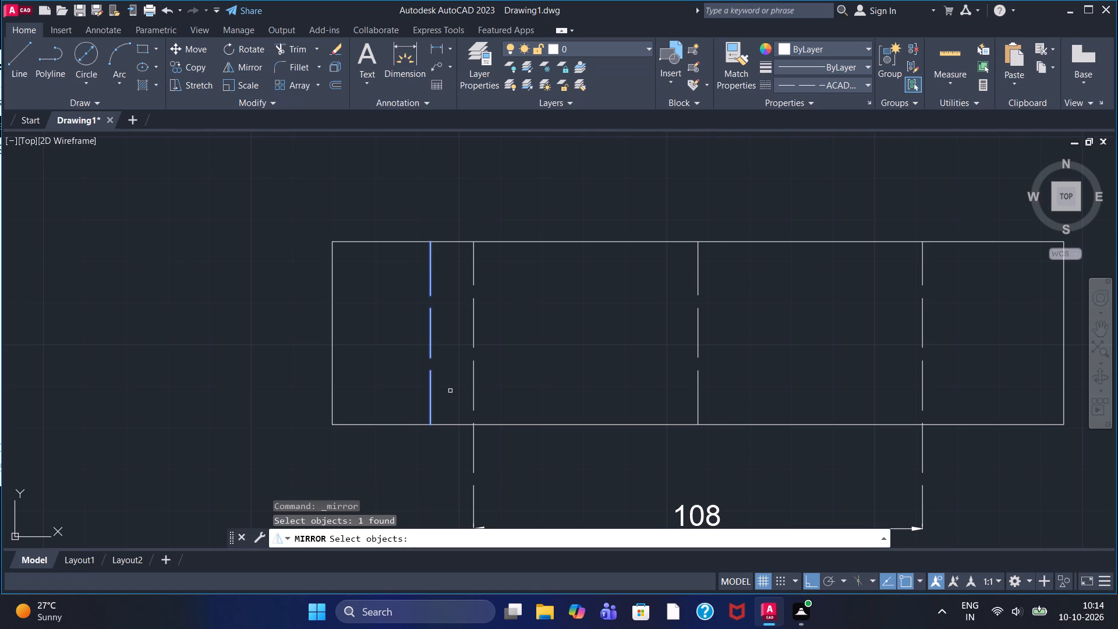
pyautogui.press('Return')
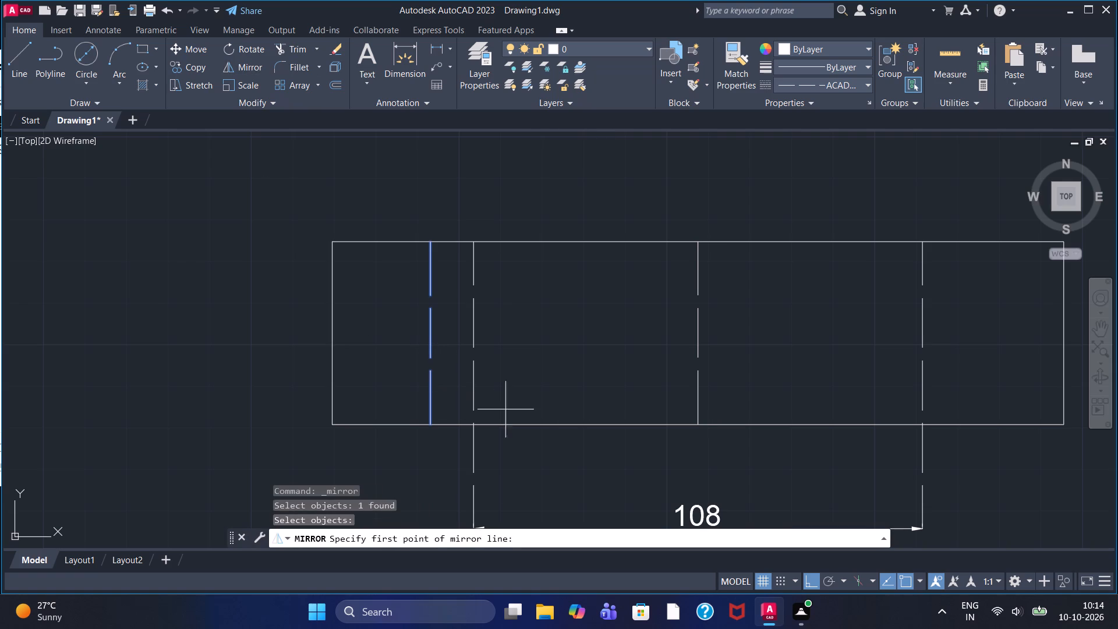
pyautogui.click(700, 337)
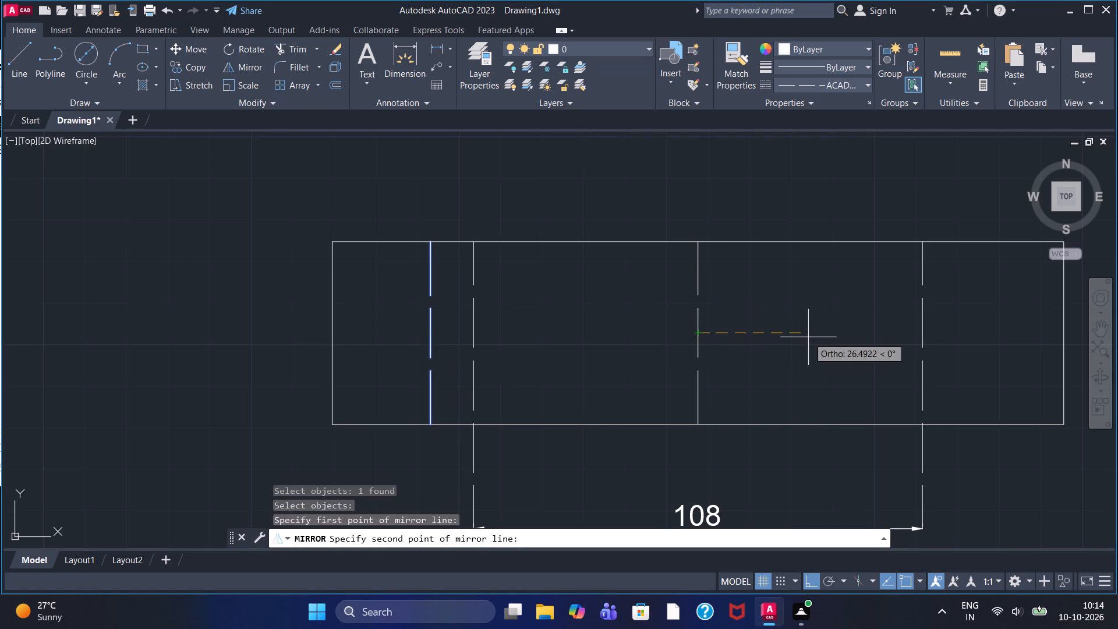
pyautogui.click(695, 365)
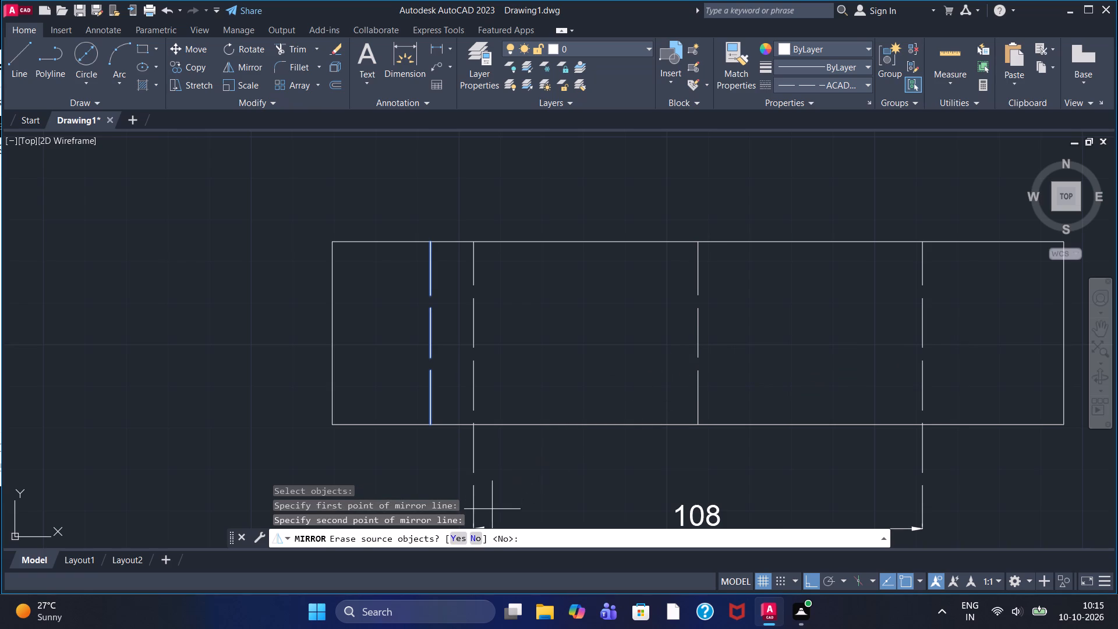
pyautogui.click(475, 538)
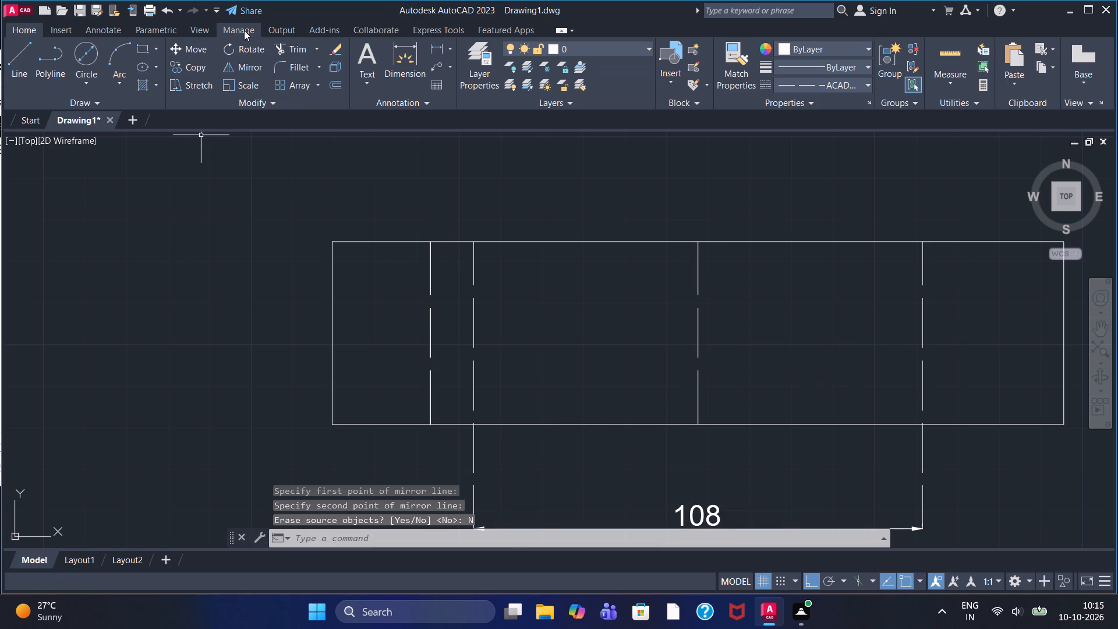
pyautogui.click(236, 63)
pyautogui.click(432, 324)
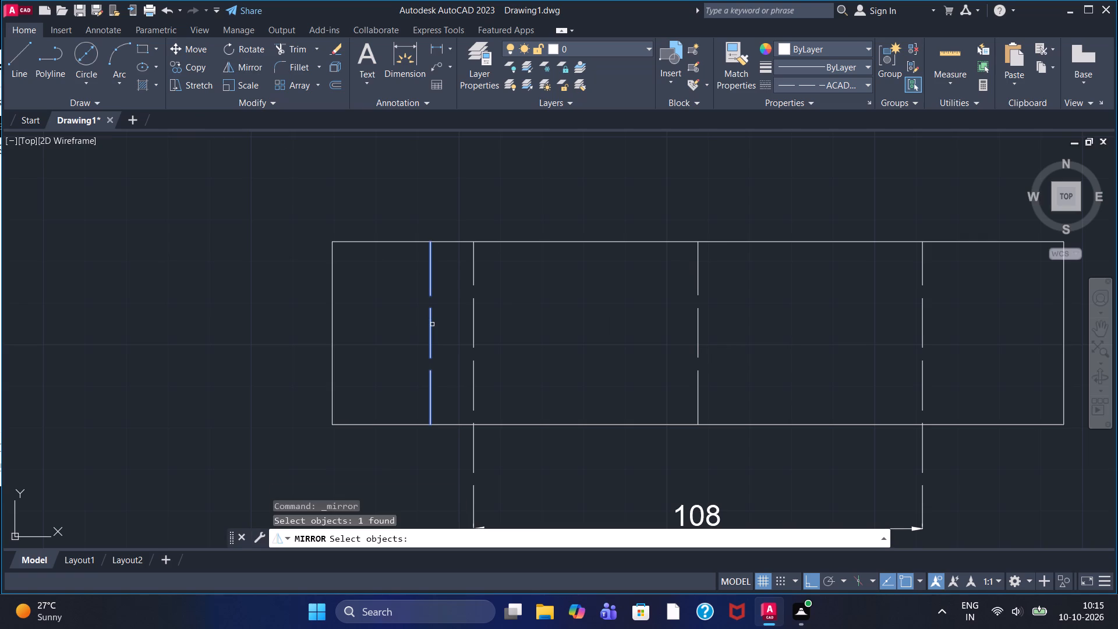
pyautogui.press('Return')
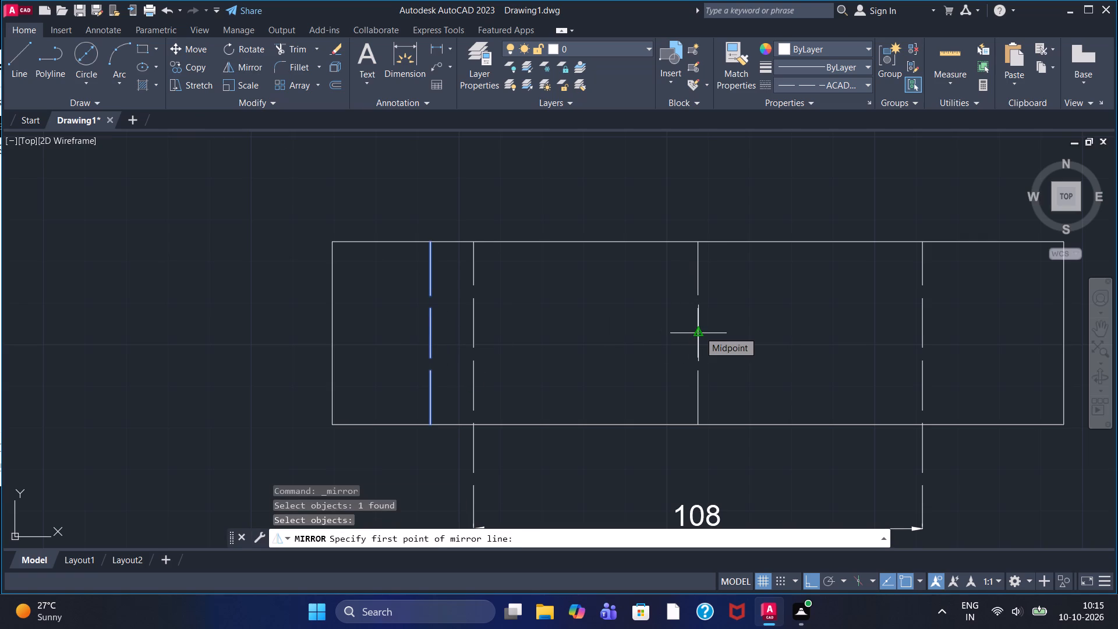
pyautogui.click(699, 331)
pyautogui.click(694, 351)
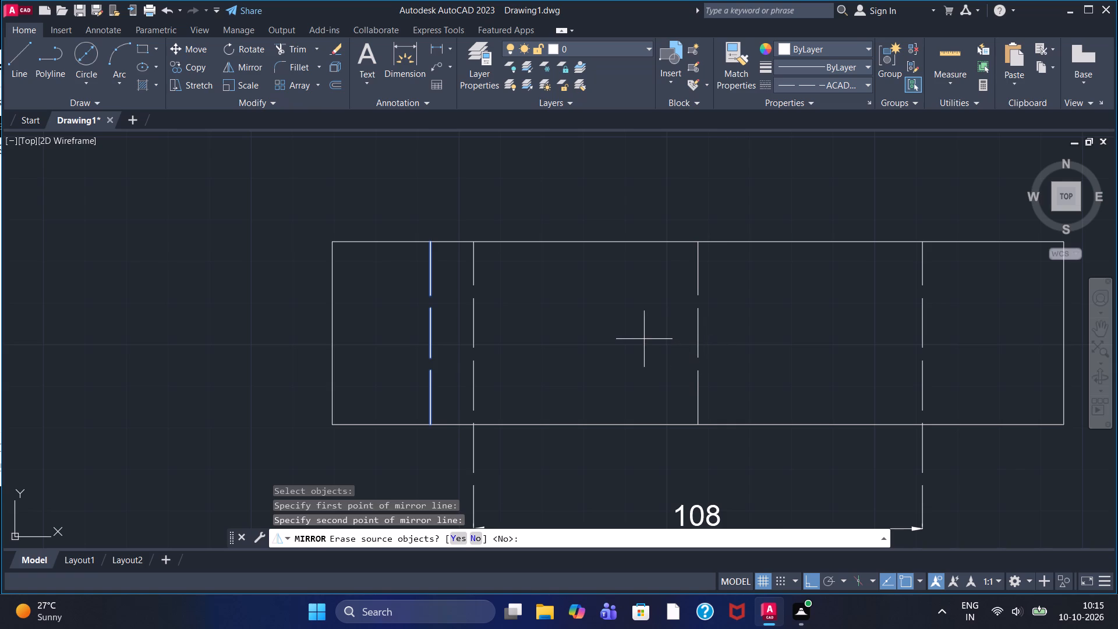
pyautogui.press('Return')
# Mirror the leftmost dashed line about a vertical axis through the midpoint of the central dashed line, keeping the source object.
pyautogui.click(256, 62)
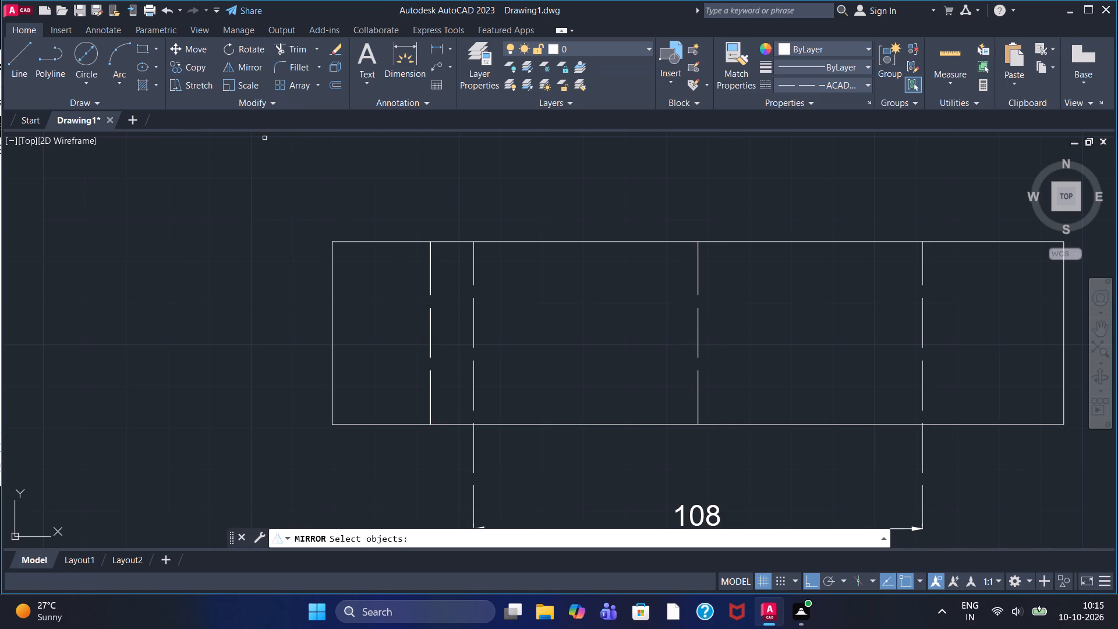
pyautogui.click(431, 335)
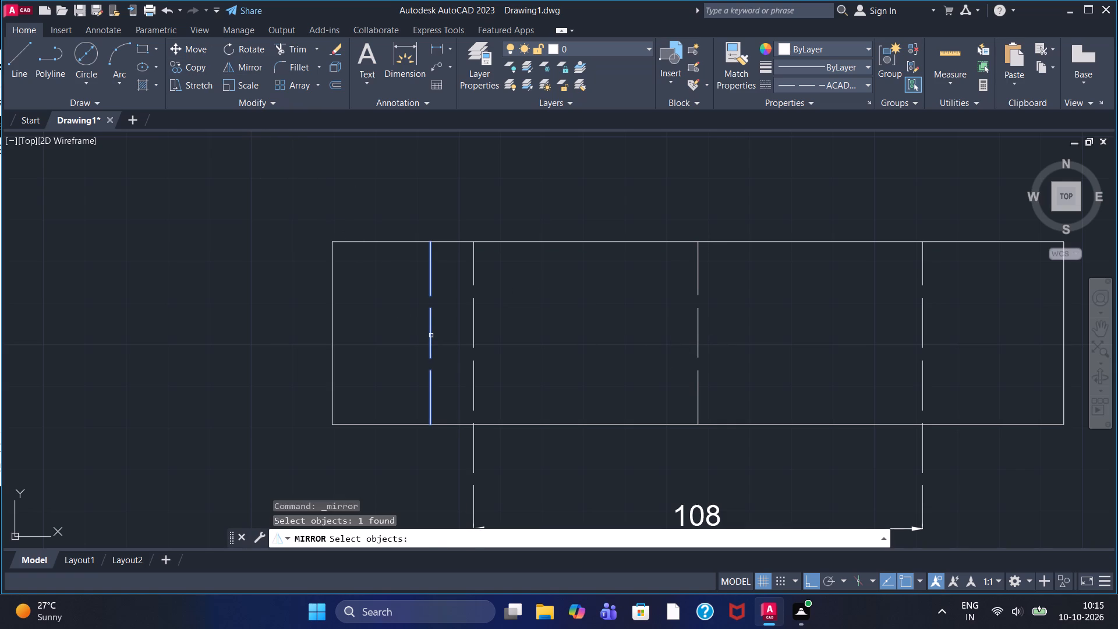
pyautogui.press('Return')
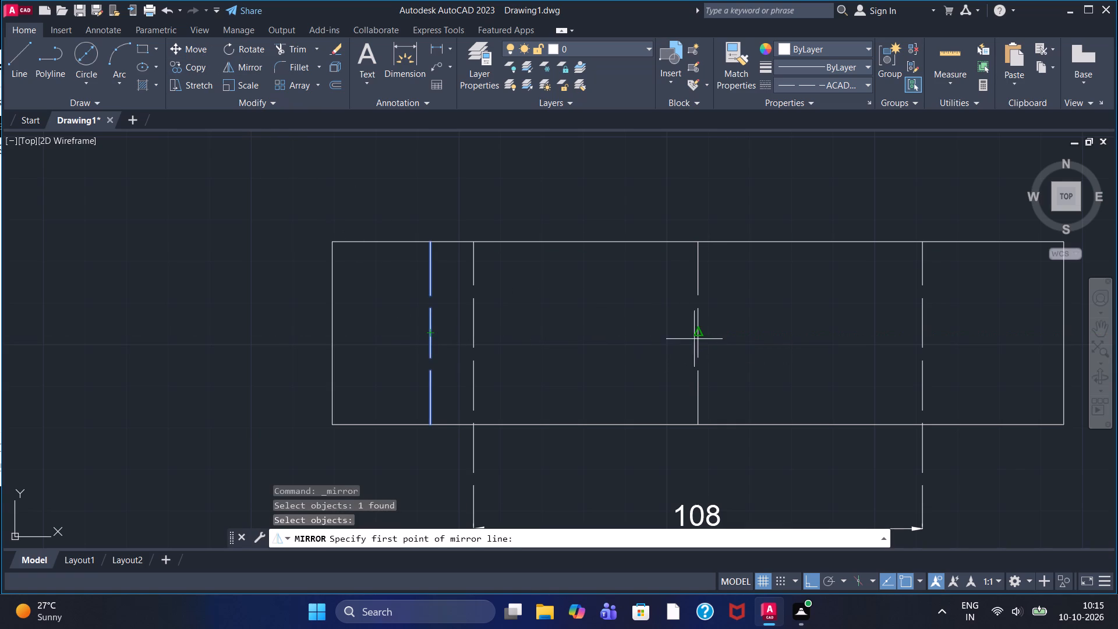
pyautogui.click(696, 337)
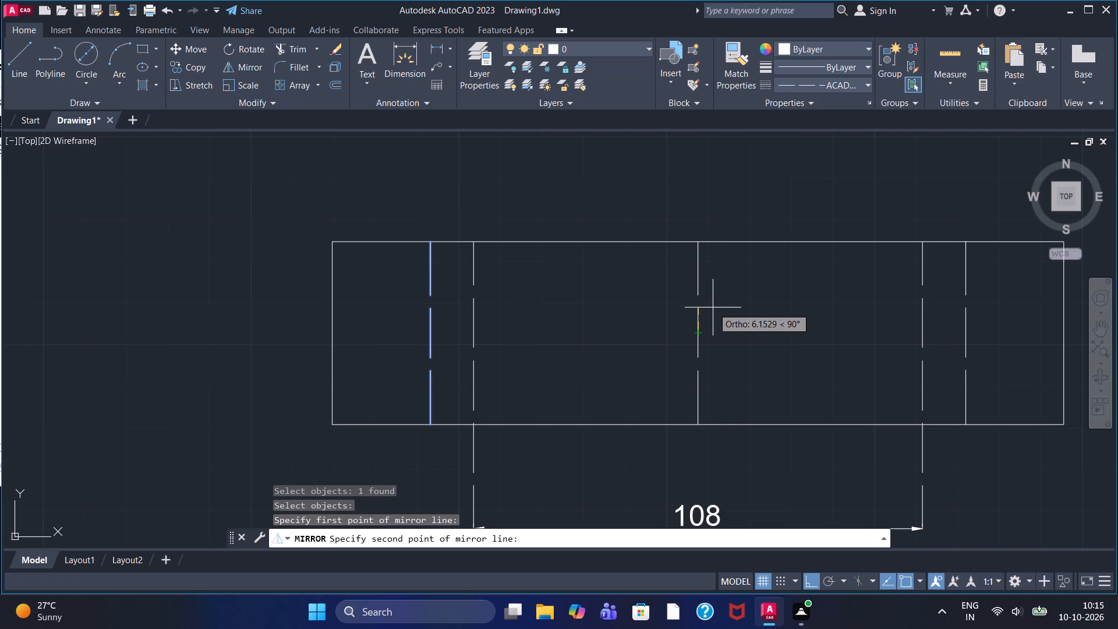
pyautogui.click(713, 308)
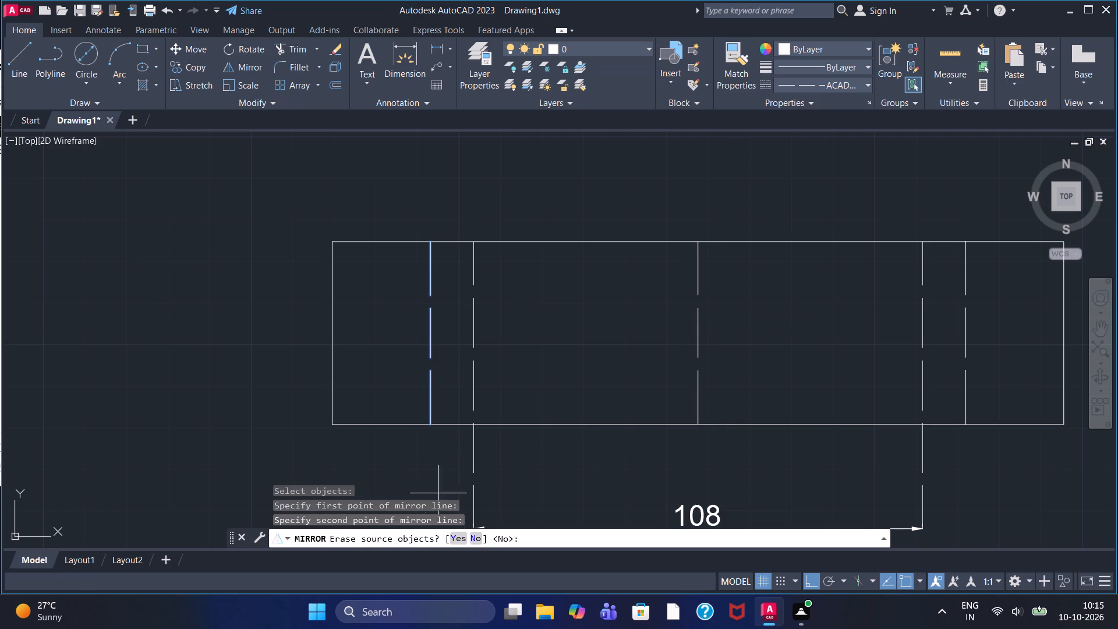
pyautogui.click(477, 538)
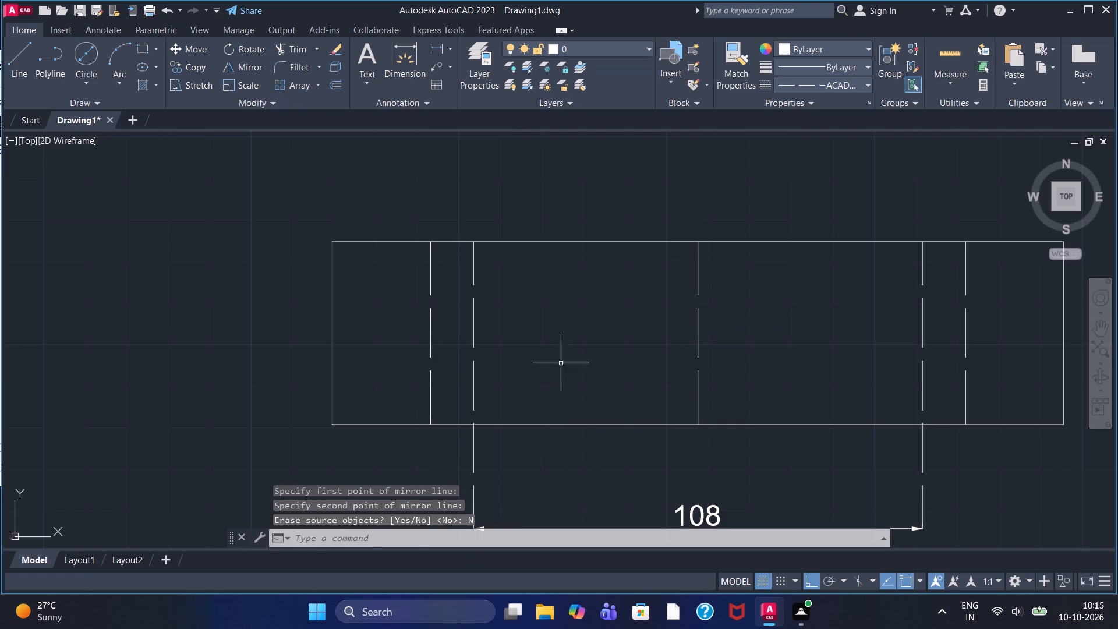
pyautogui.click(574, 351)
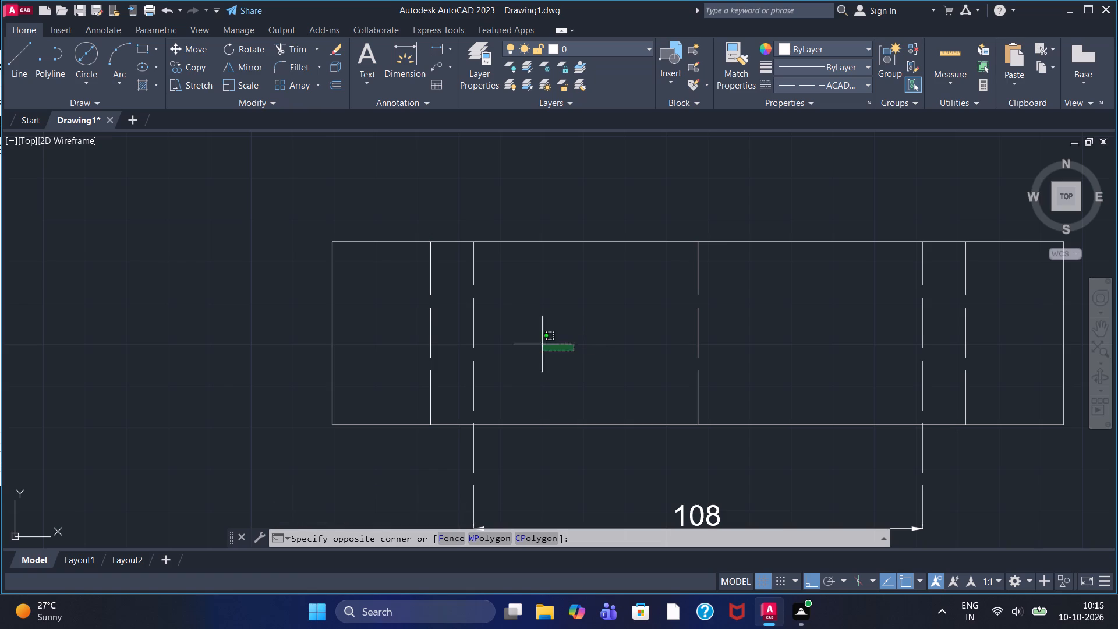
pyautogui.press('Escape')
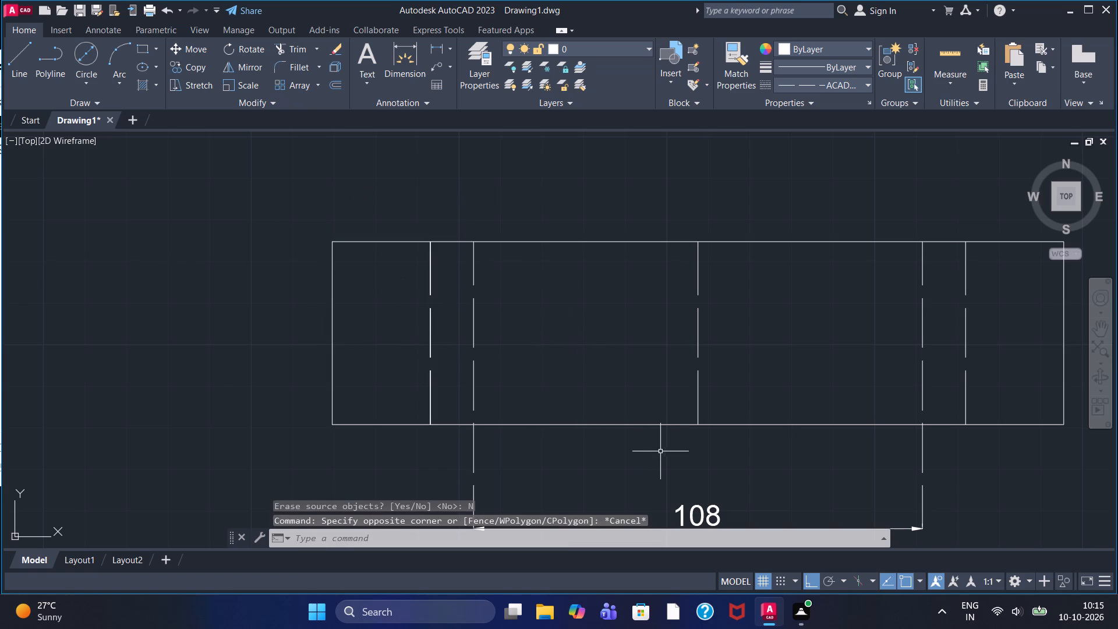
# Turn off the Midpoint and Endpoint object snaps.
pyautogui.click(922, 583)
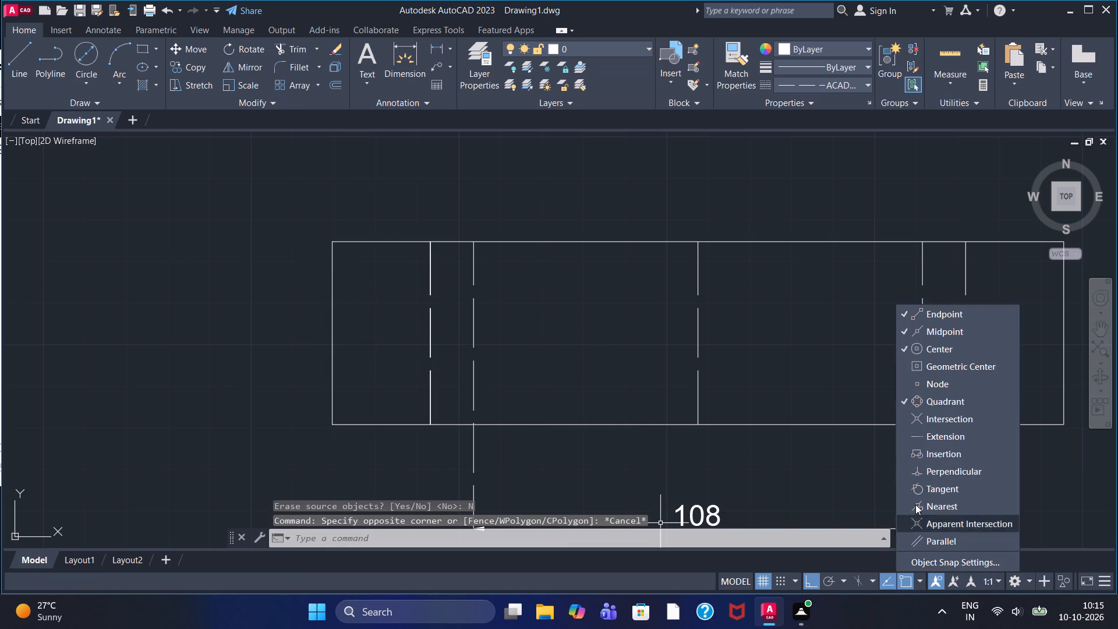
pyautogui.click(929, 337)
pyautogui.click(913, 320)
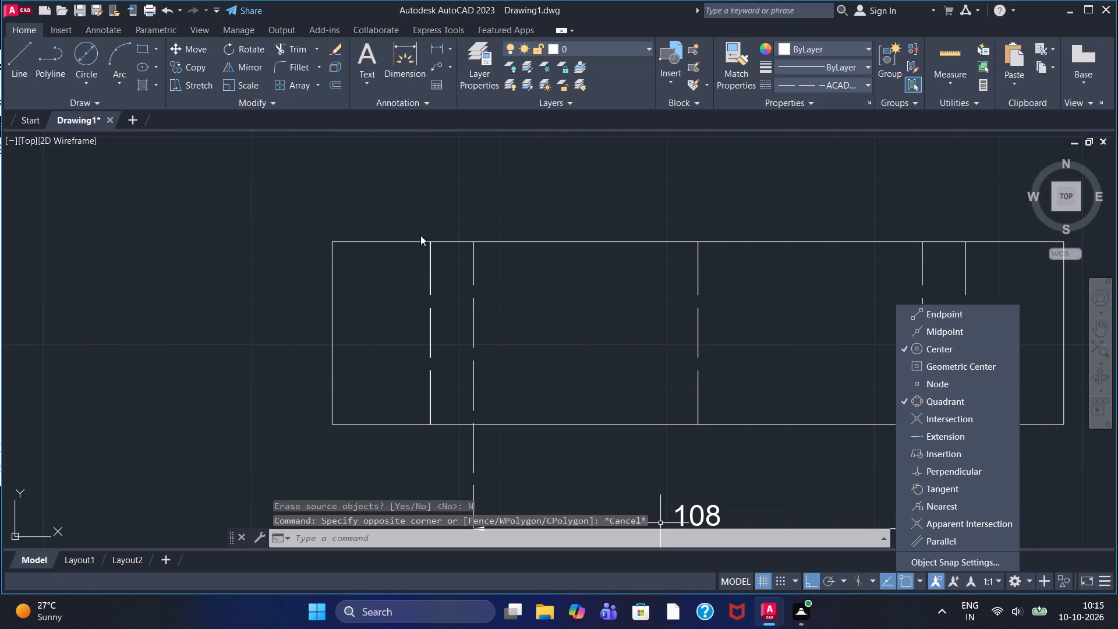
pyautogui.click(438, 188)
# Draw a vertical line about 8 long across the rectangle's upper edge, just left of the leftmost dashed line.
pyautogui.click(14, 56)
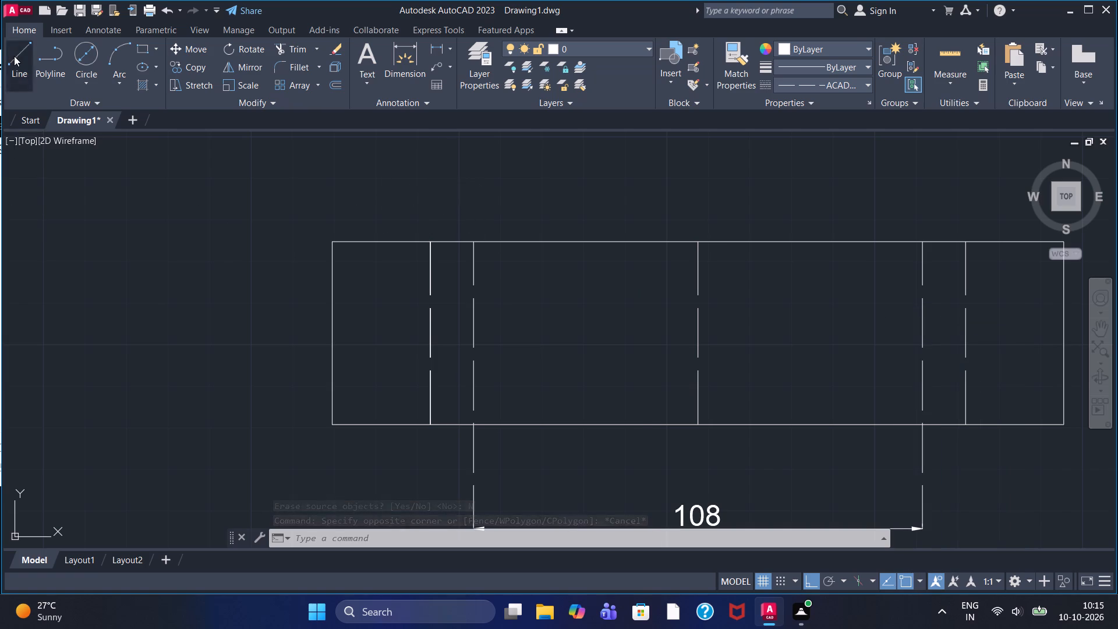
pyautogui.click(417, 230)
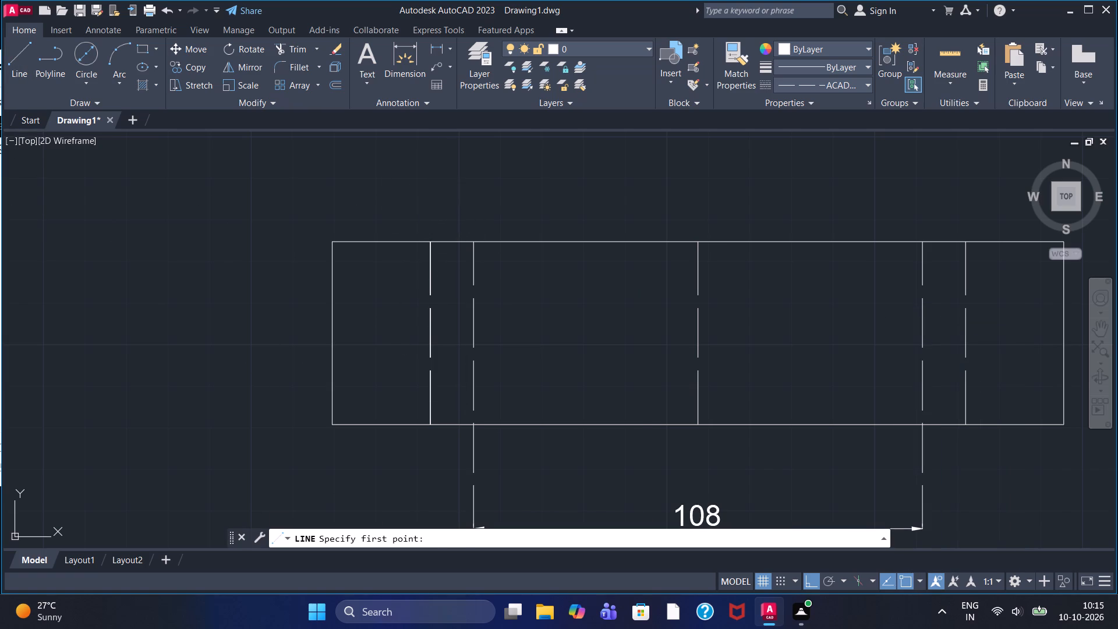
pyautogui.click(419, 264)
pyautogui.press('Escape')
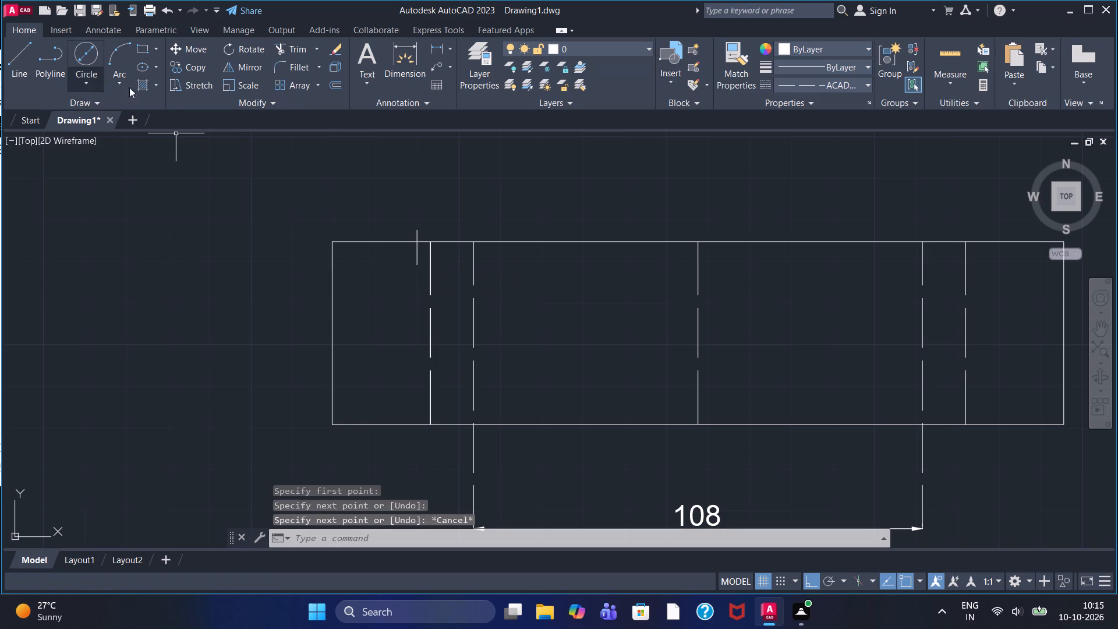
# Trim the part of the short vertical line that lies below the rectangle's upper edge.
pyautogui.click(301, 47)
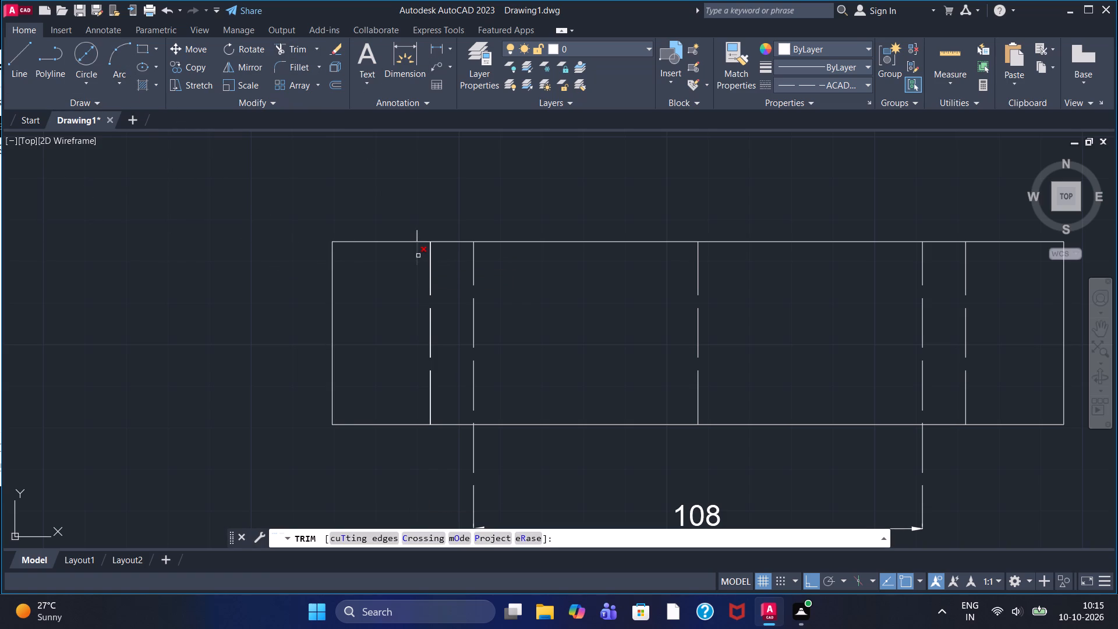
pyautogui.click(418, 256)
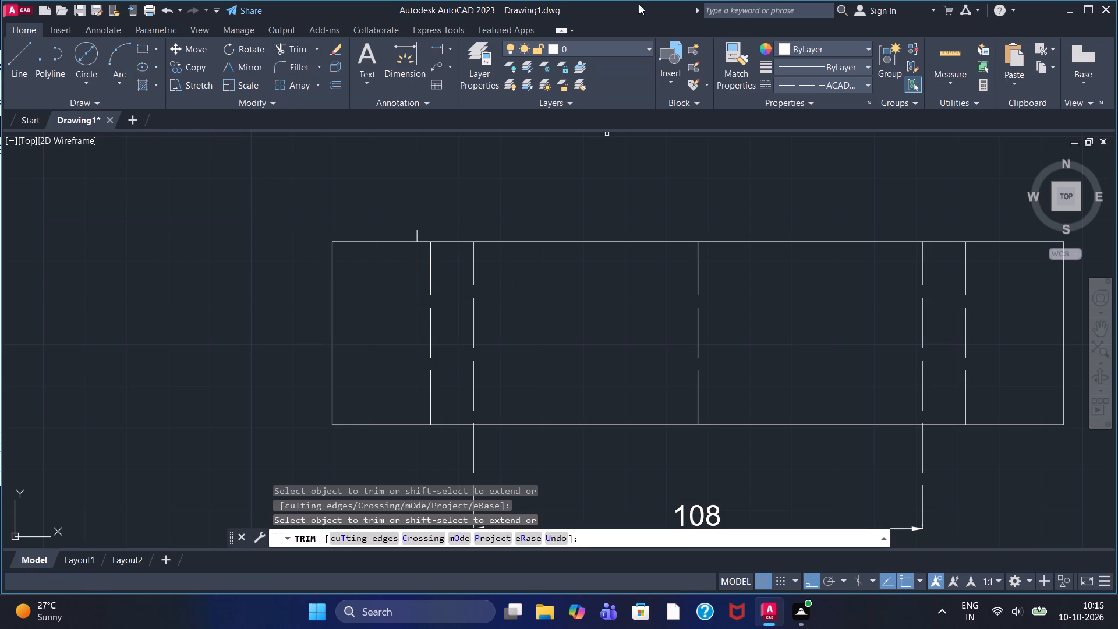
# Draw connected lines from the short stub's lower end: 22 down, about 102.6 across, and up past the rectangle's upper edge.
pyautogui.click(15, 63)
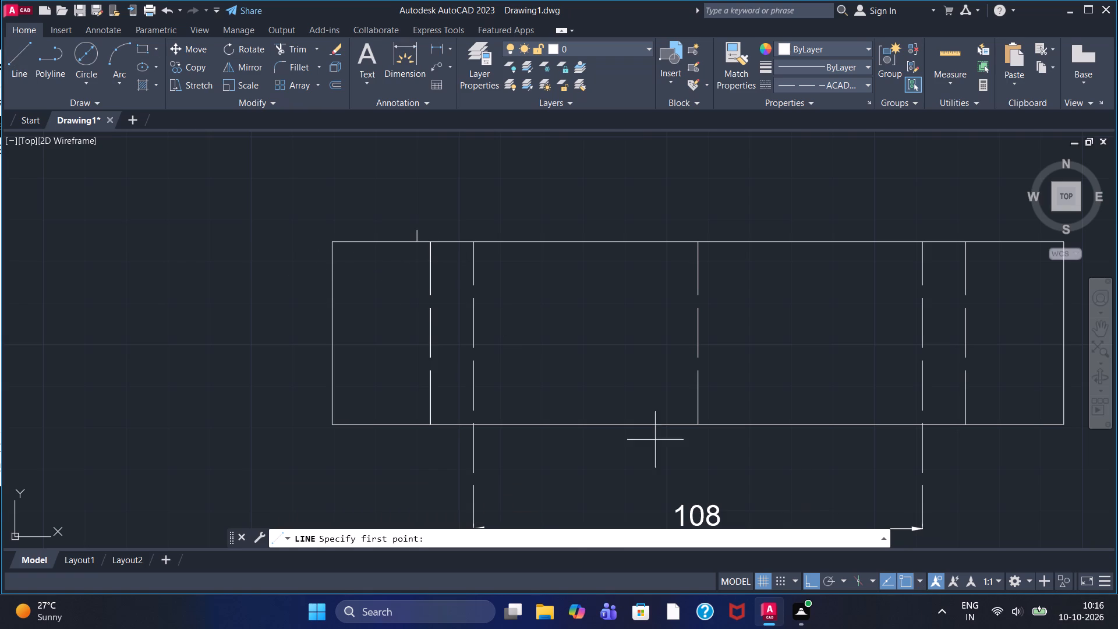
pyautogui.click(416, 241)
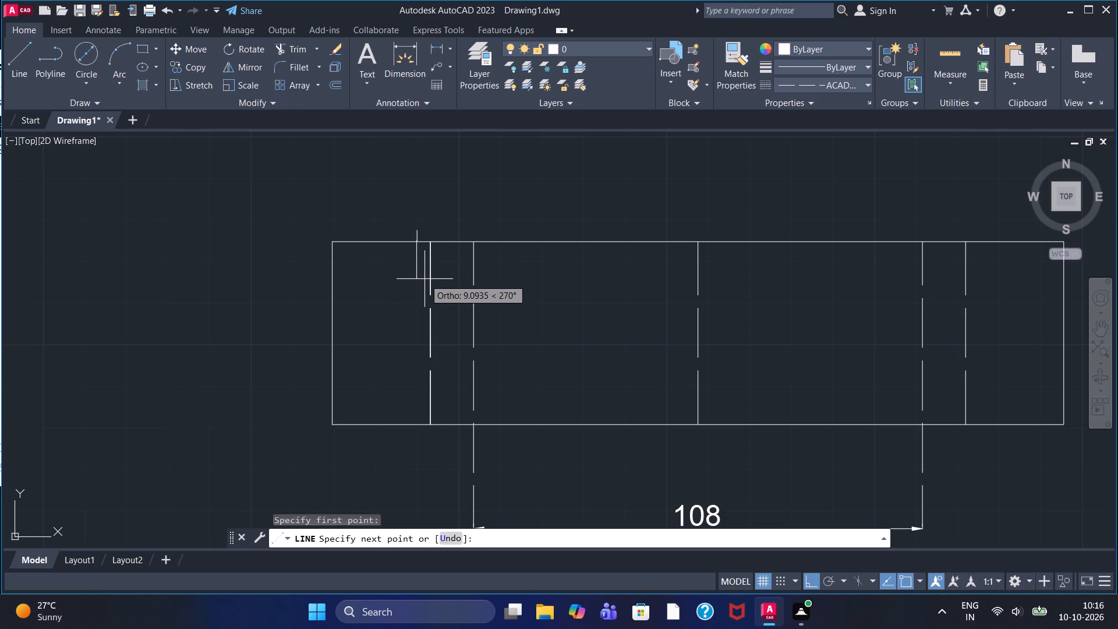
pyautogui.write('22')
pyautogui.press('Return')
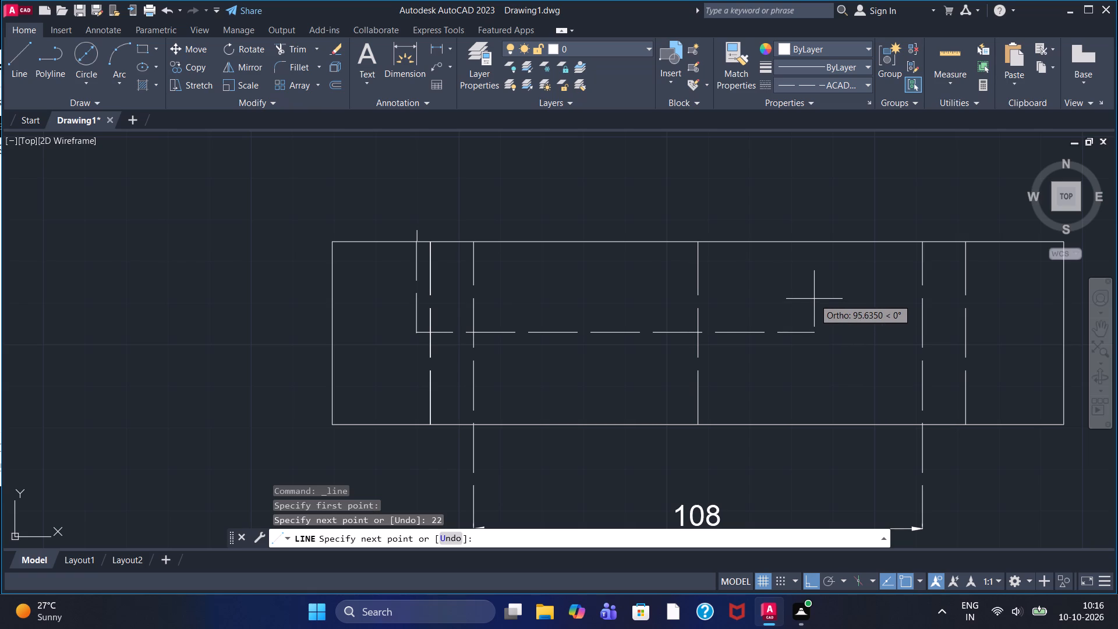
pyautogui.click(843, 298)
pyautogui.click(841, 224)
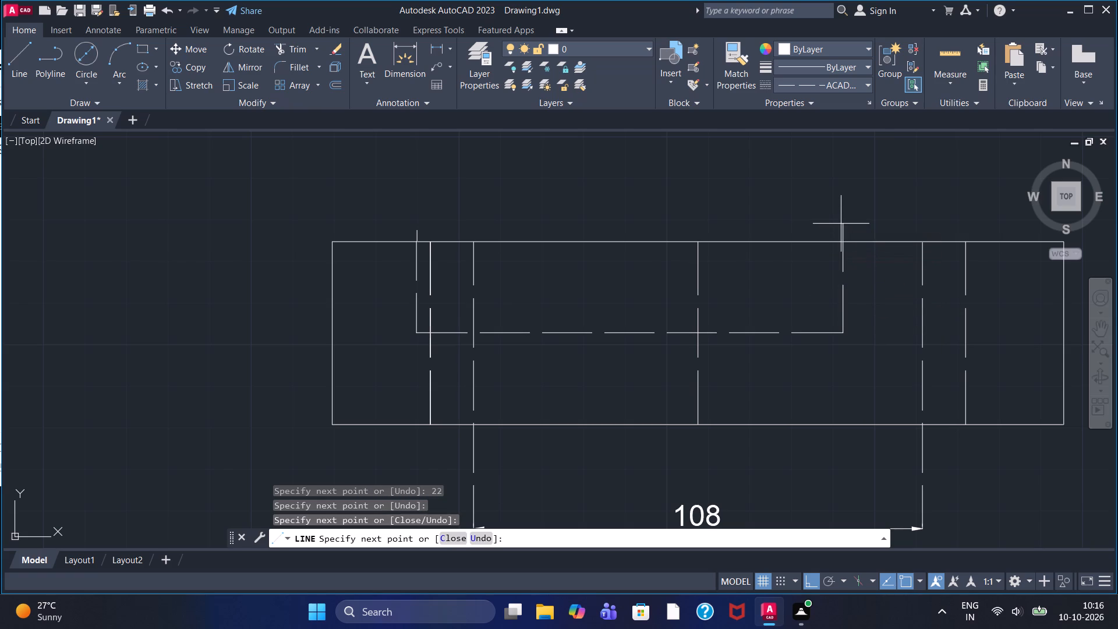
pyautogui.rightClick(773, 182)
pyautogui.click(779, 190)
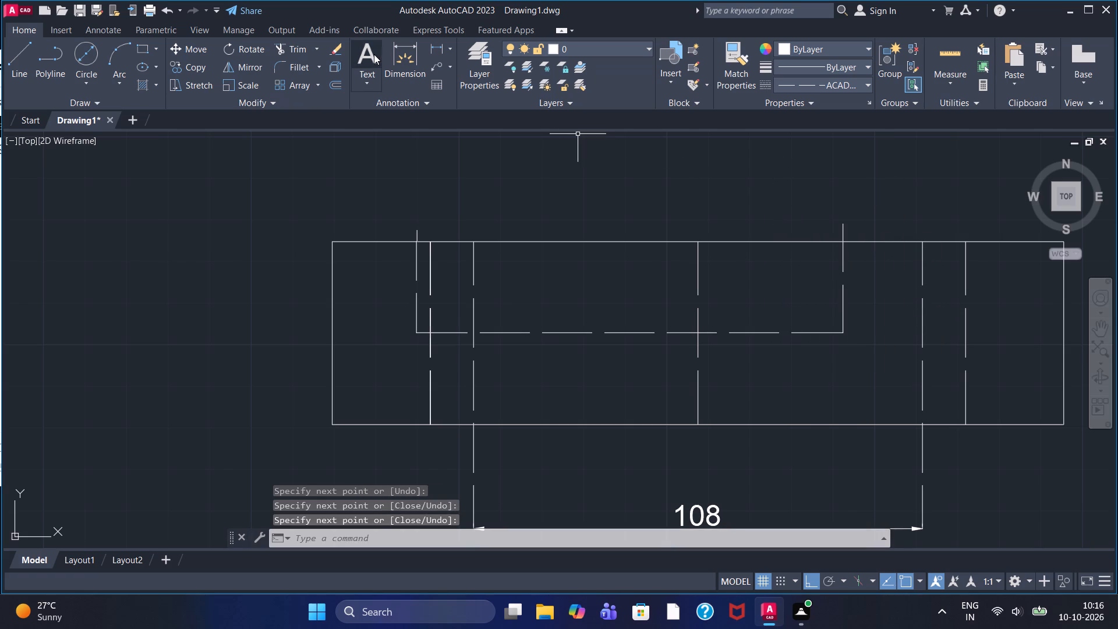
# Change the linetype of the three new slot outline lines to ByLayer.
pyautogui.click(524, 331)
pyautogui.click(845, 83)
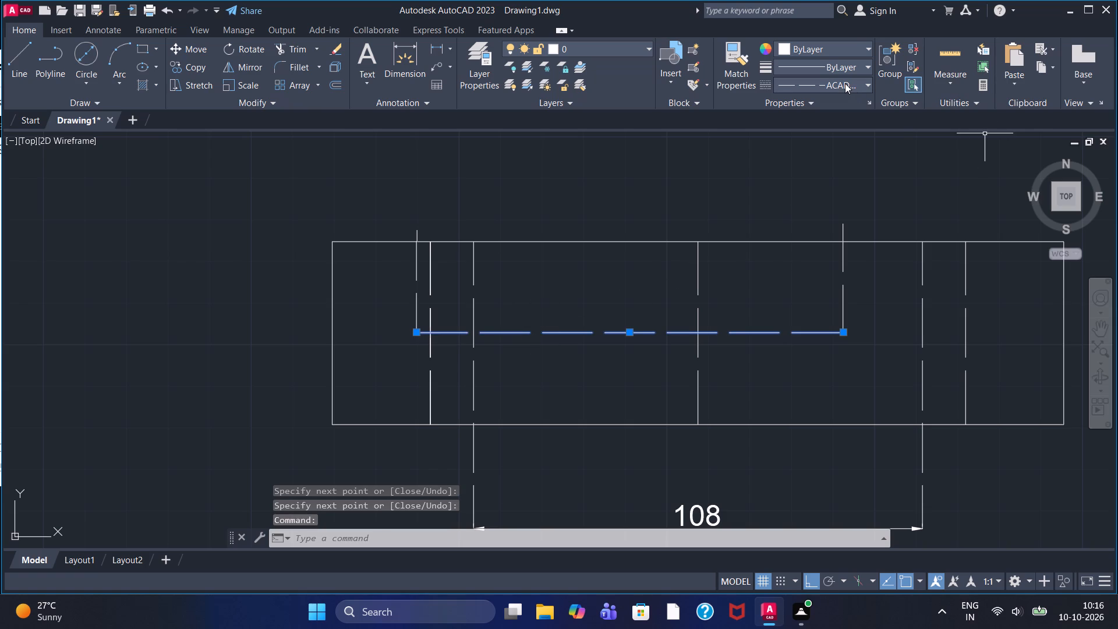
pyautogui.click(836, 114)
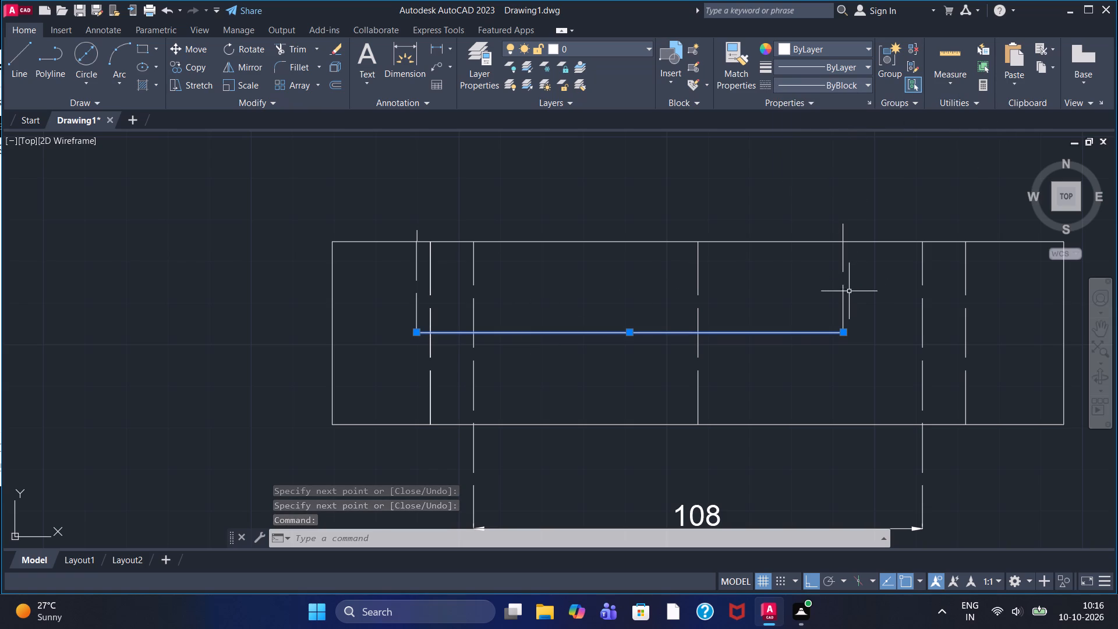
pyautogui.click(844, 296)
pyautogui.click(824, 82)
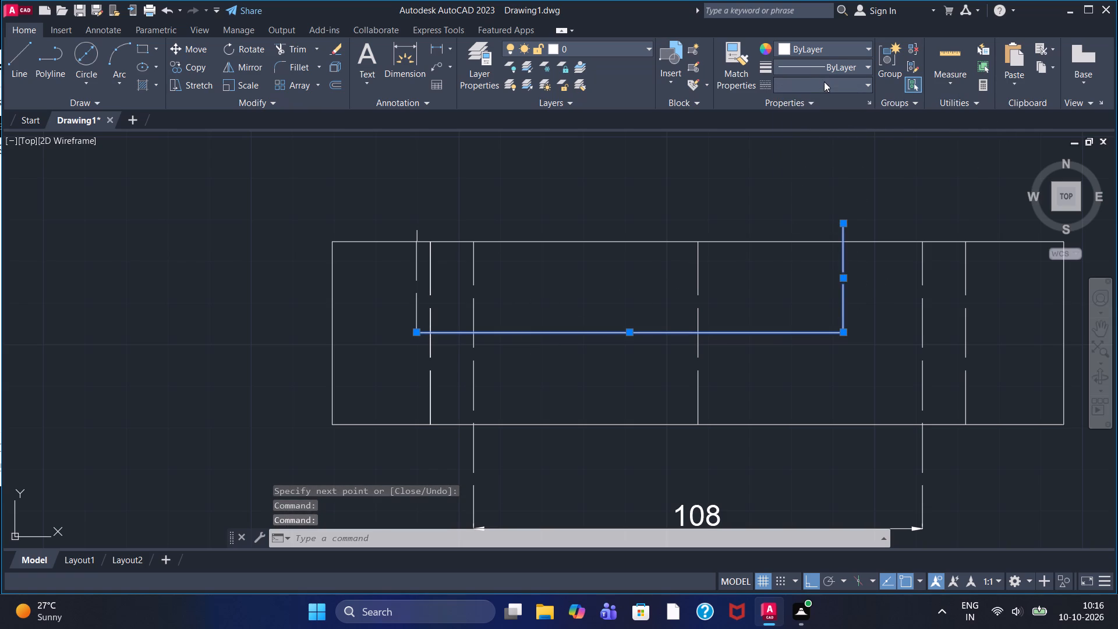
pyautogui.click(830, 105)
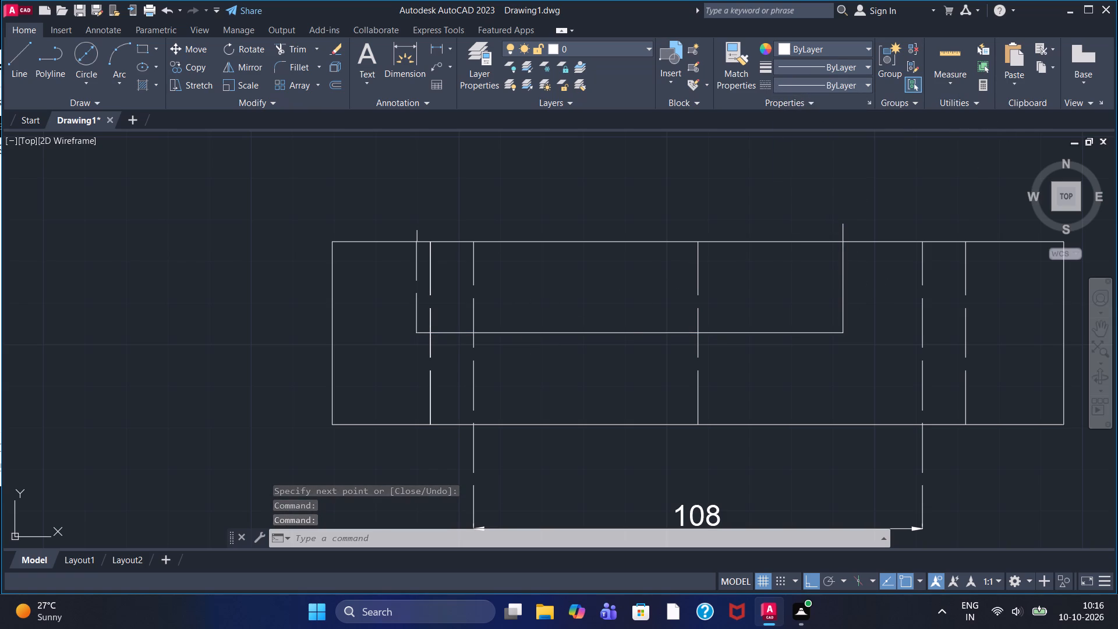
pyautogui.click(415, 281)
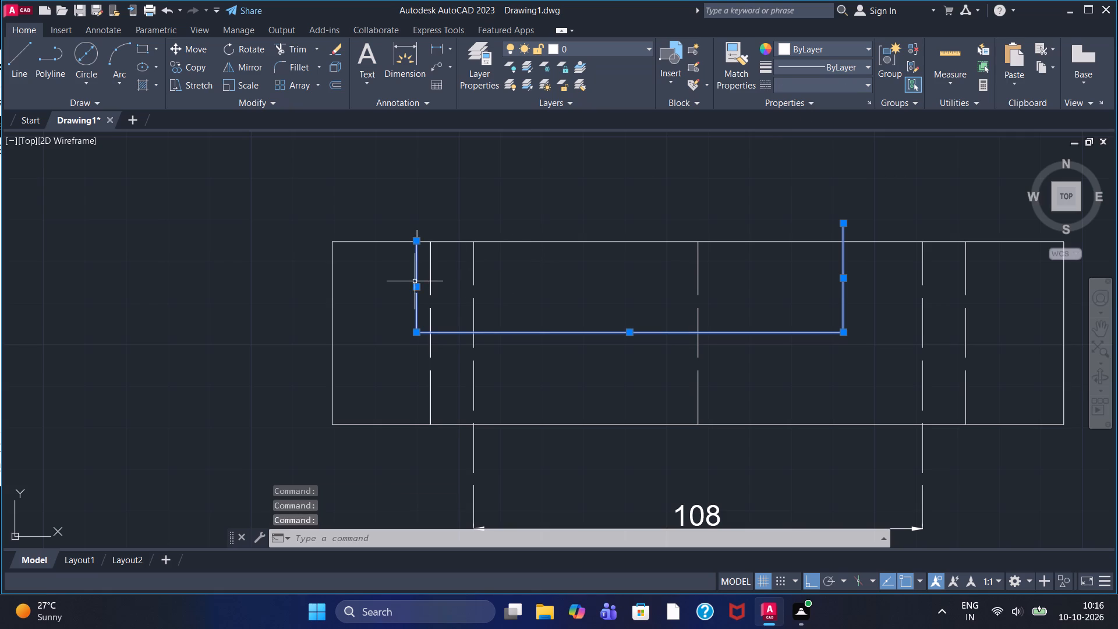
pyautogui.click(799, 86)
pyautogui.click(804, 109)
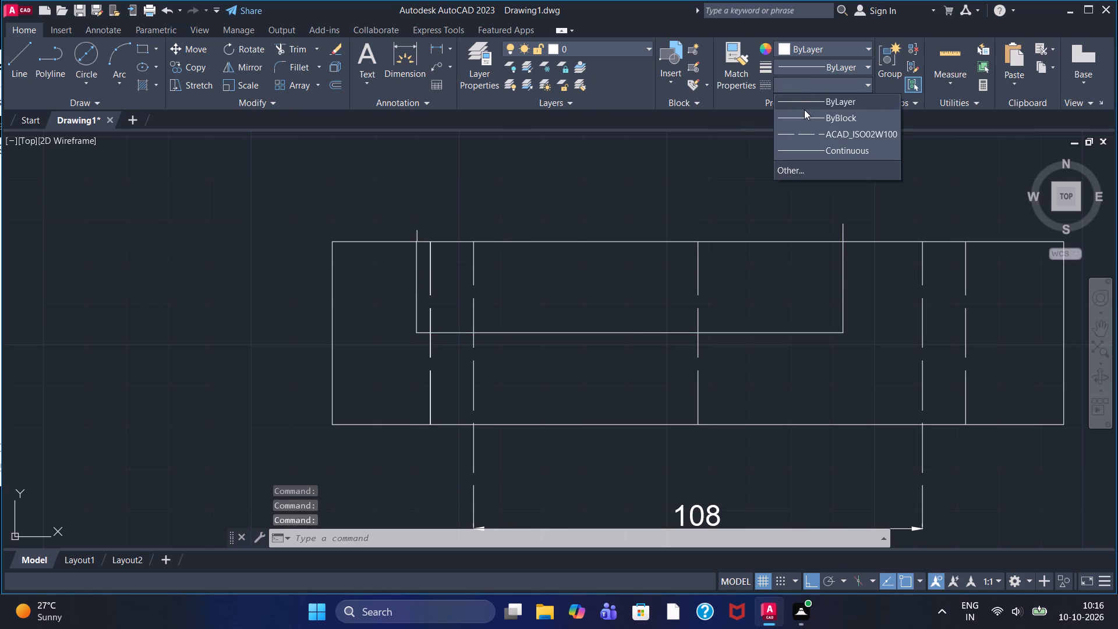
pyautogui.press('Escape')
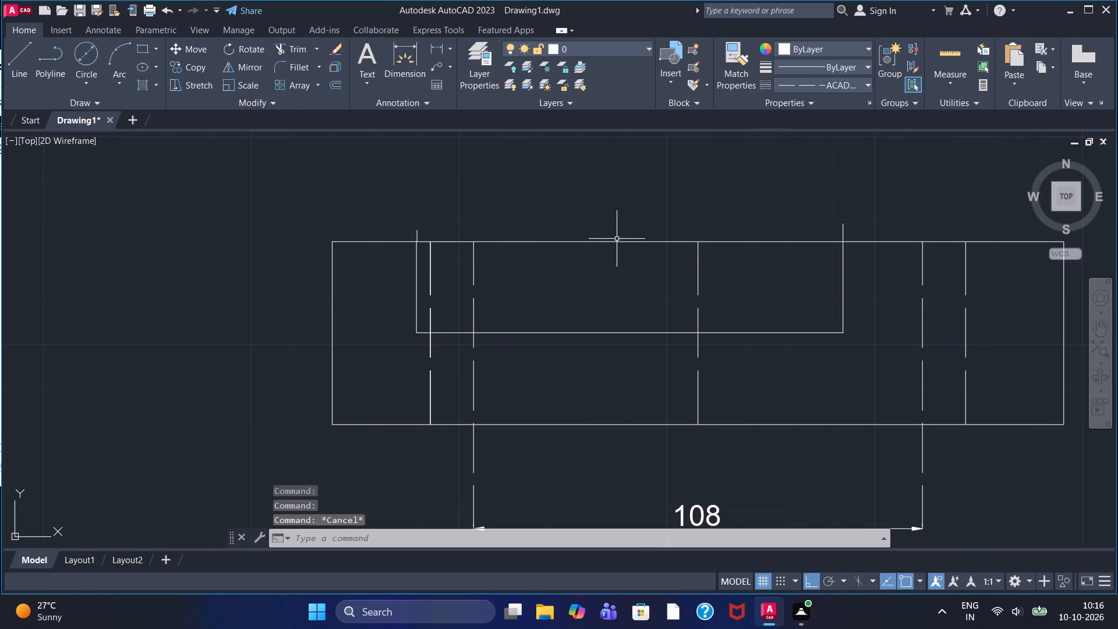
# Trim both vertical line ends that stick out above the rectangle's upper edge.
pyautogui.scroll(-1, 663, 259)
pyautogui.scroll(1, 623, 241)
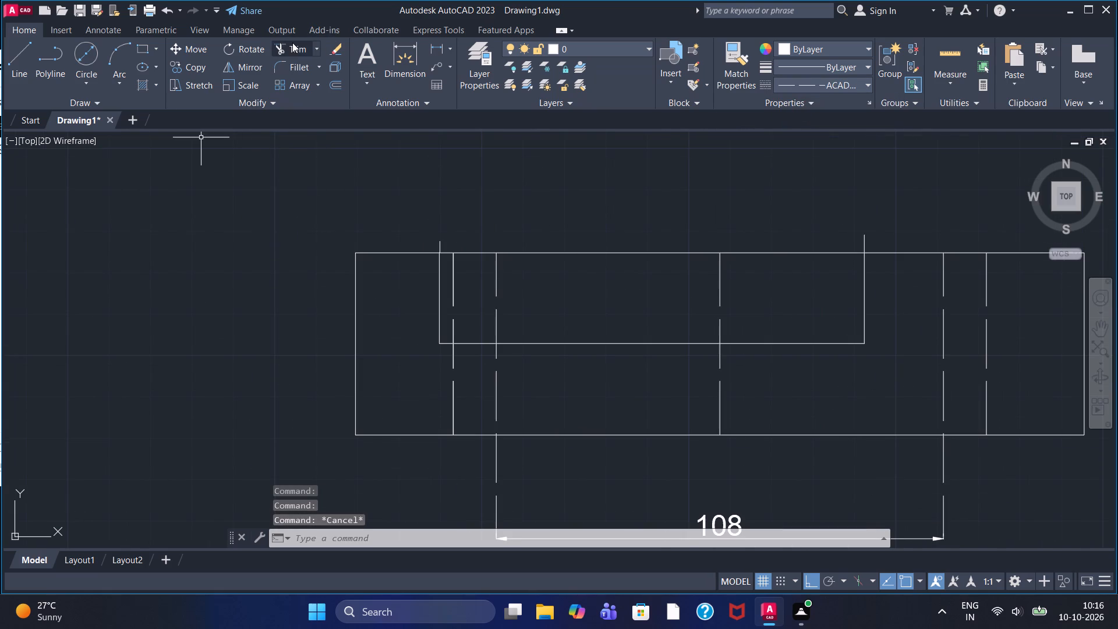
pyautogui.click(292, 43)
pyautogui.click(440, 242)
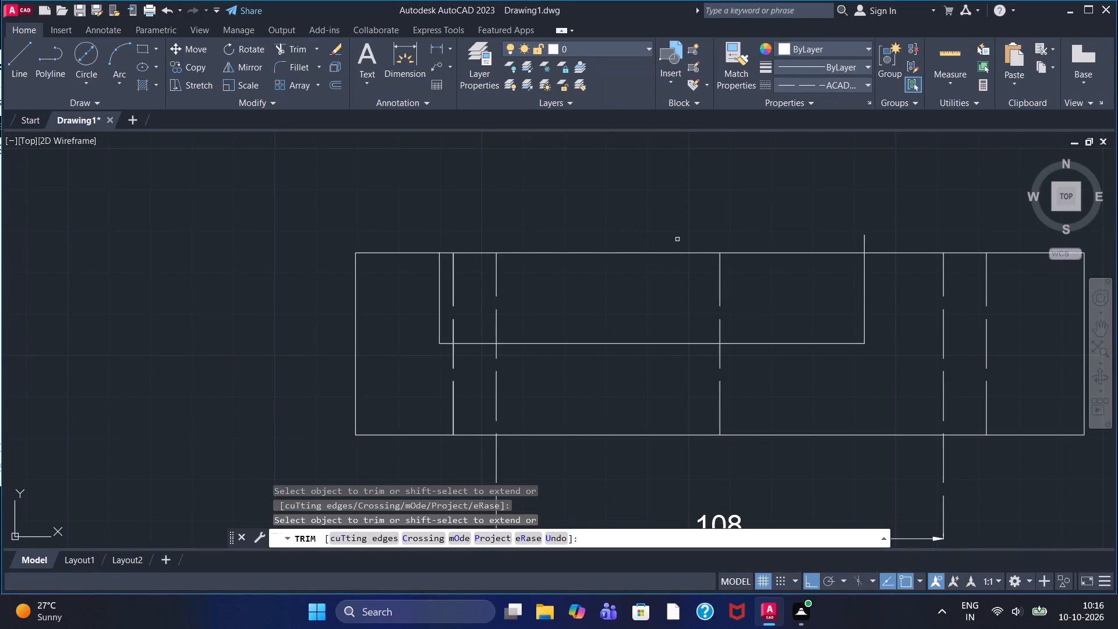
pyautogui.click(864, 239)
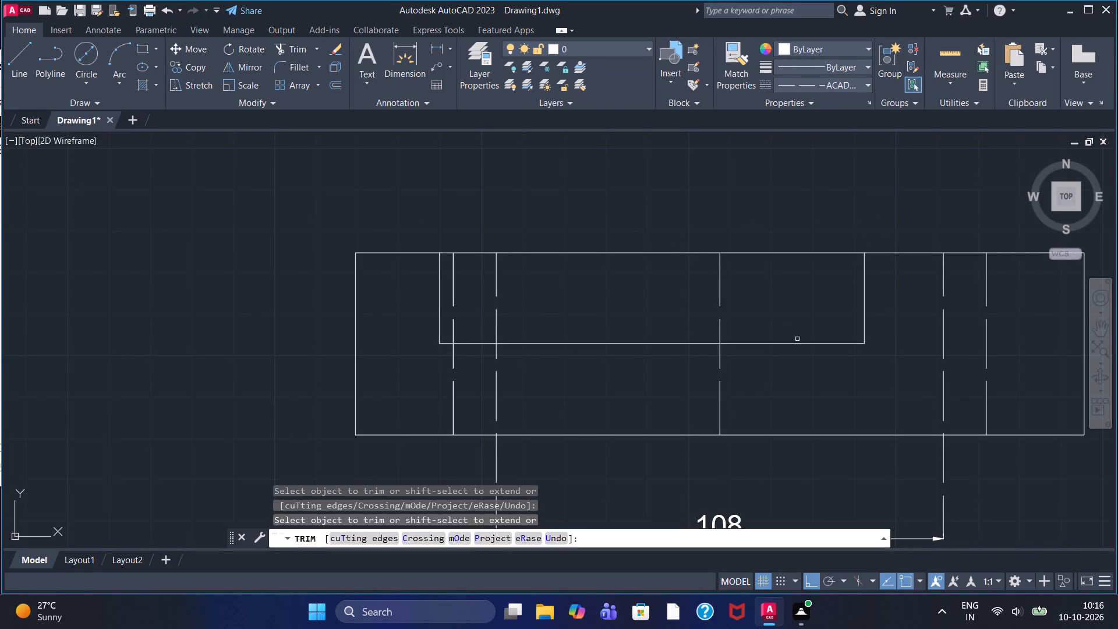
# Set the current linetype to ByBlock.
pyautogui.scroll(1, 833, 347)
pyautogui.scroll(-2, 833, 347)
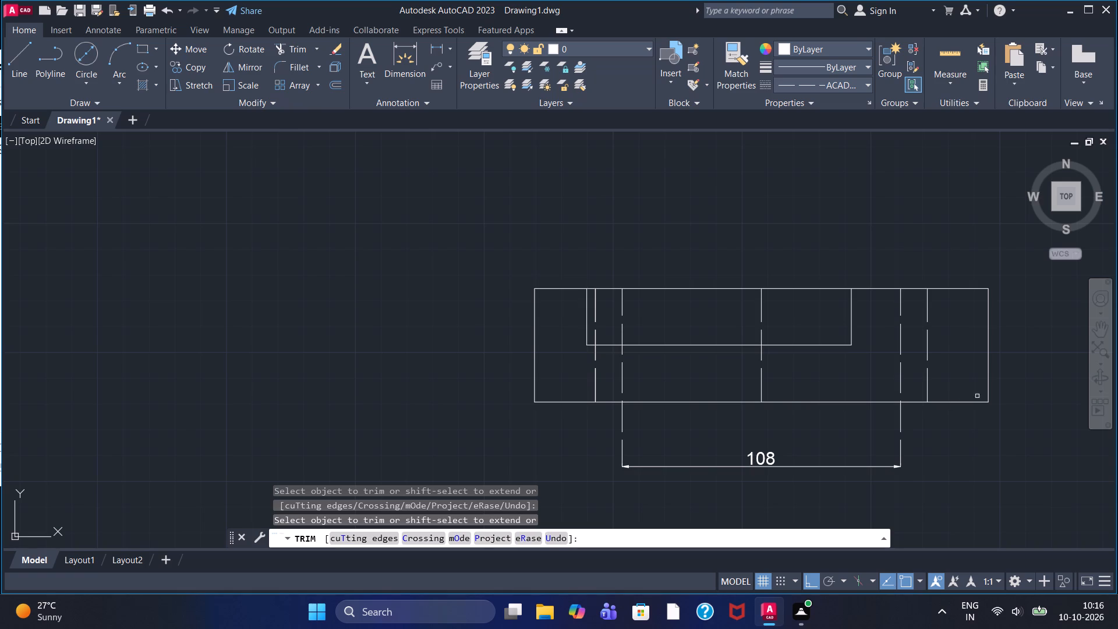
pyautogui.scroll(-1, 960, 376)
pyautogui.scroll(2, 947, 365)
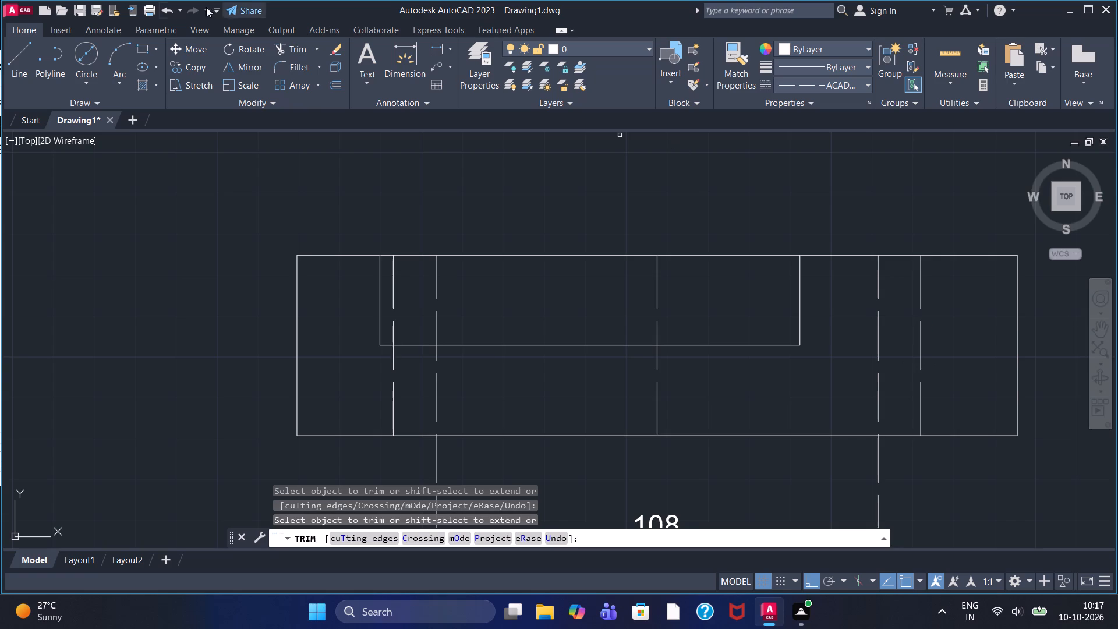
pyautogui.click(848, 79)
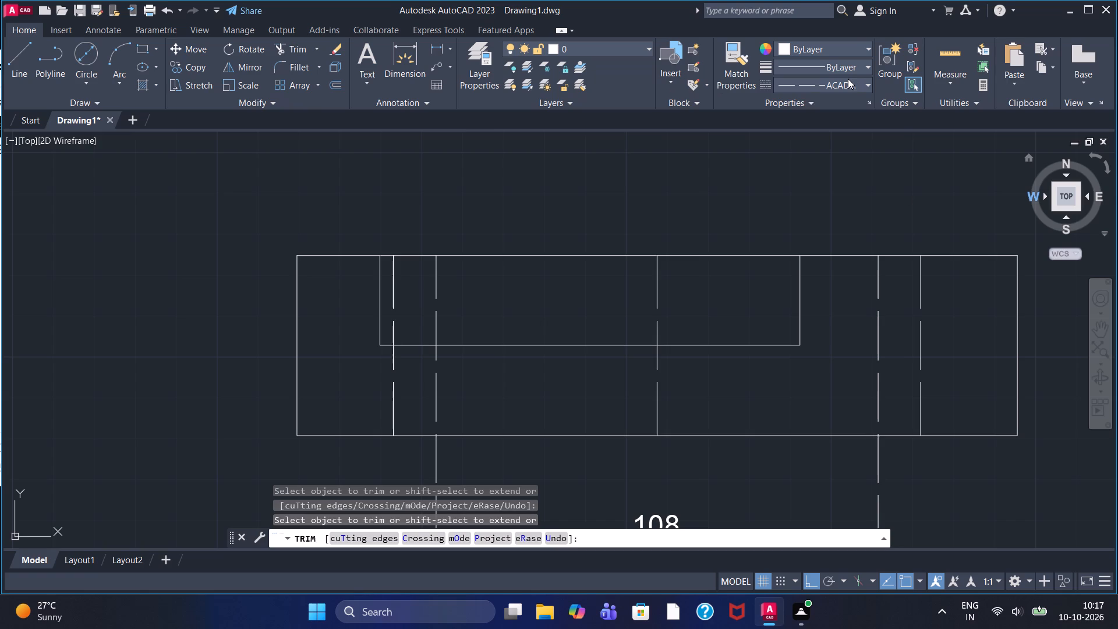
pyautogui.click(838, 114)
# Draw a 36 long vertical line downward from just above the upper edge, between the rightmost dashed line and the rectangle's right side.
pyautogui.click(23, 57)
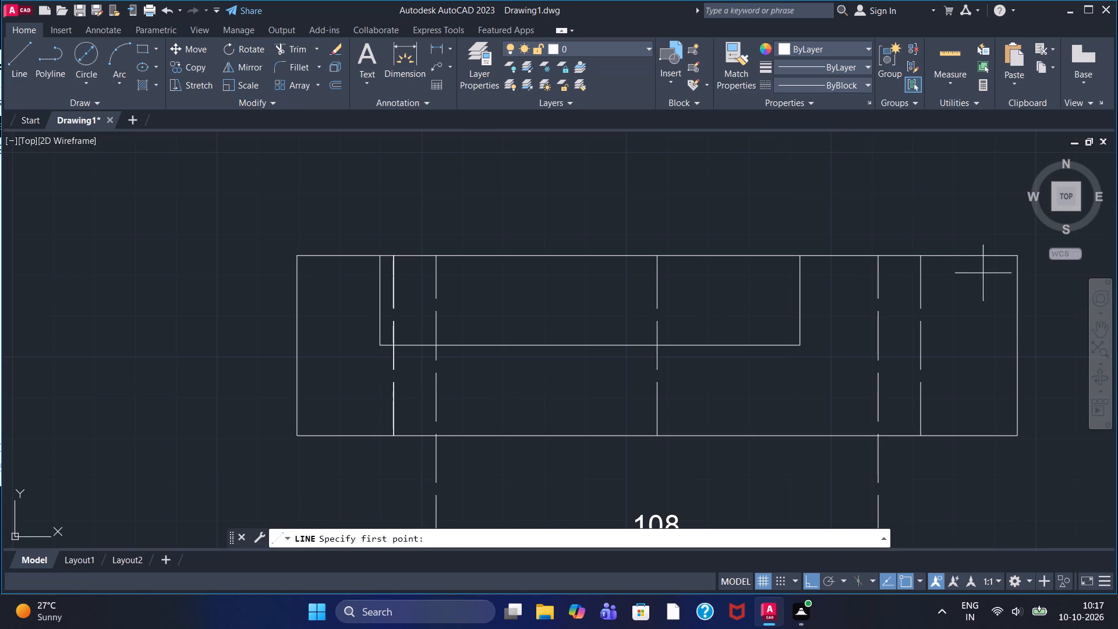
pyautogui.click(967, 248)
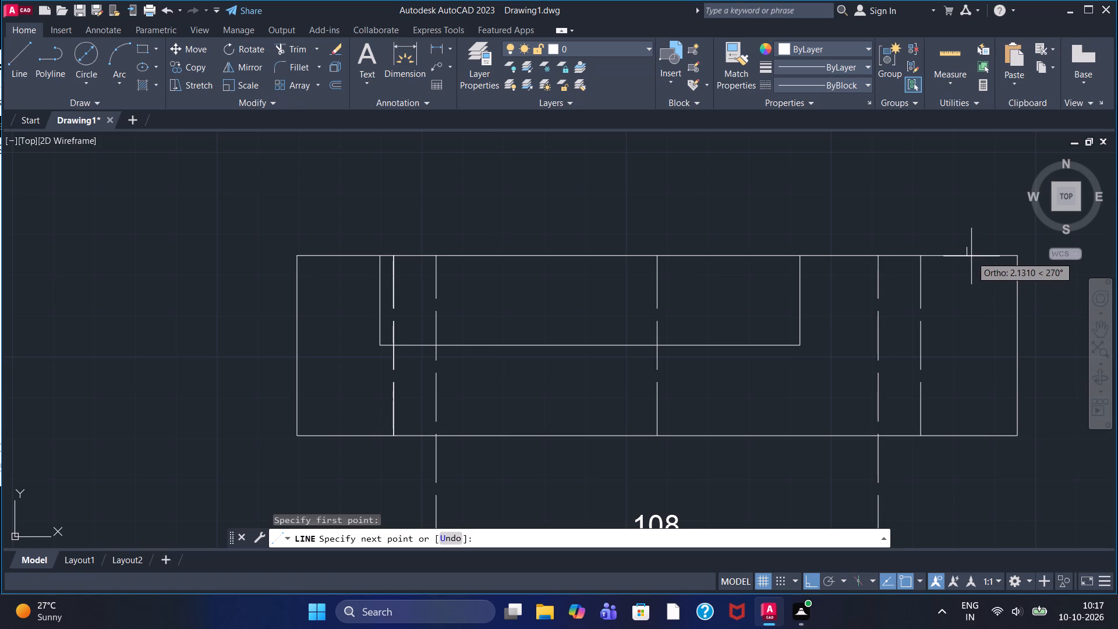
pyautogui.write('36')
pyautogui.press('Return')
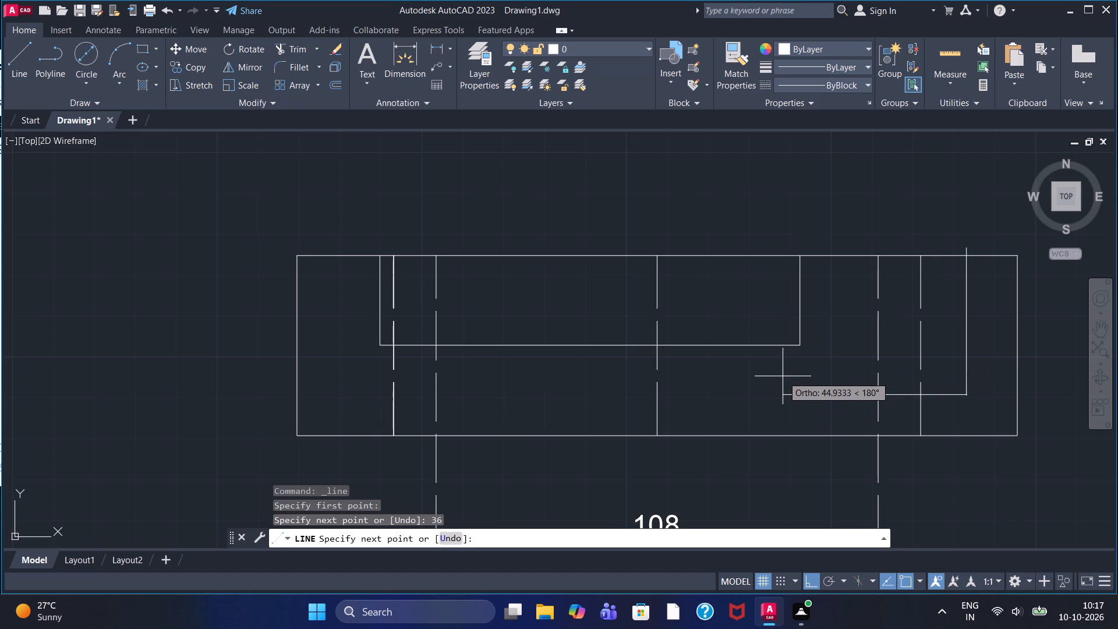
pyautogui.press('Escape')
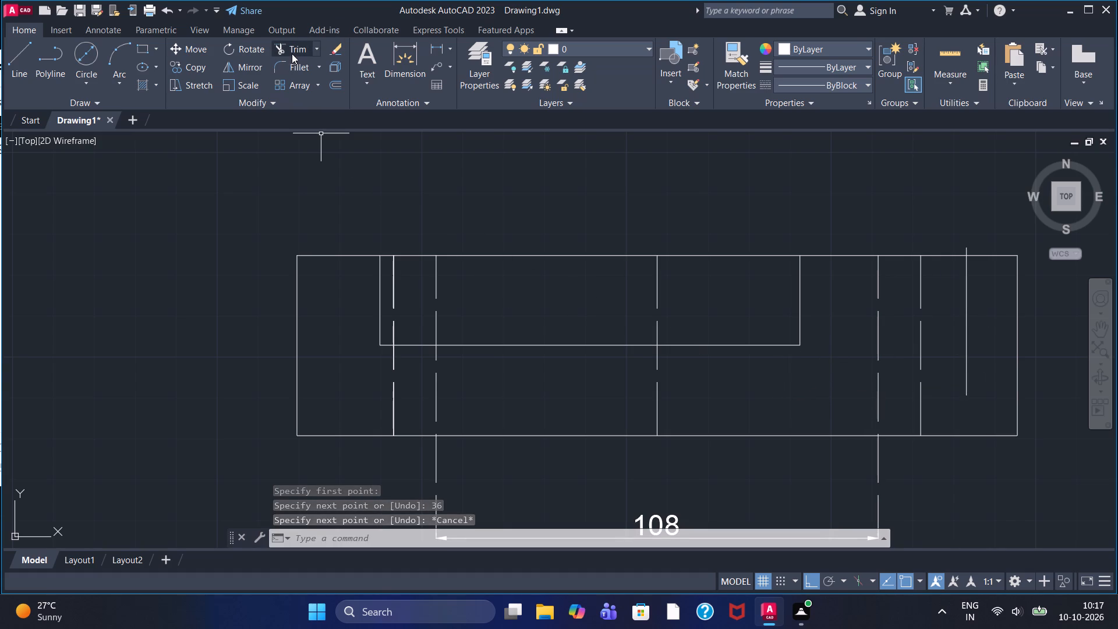
# Turn on the Endpoint object snap and check the new vertical line's length with a linear dimension, without placing it.
pyautogui.click(440, 50)
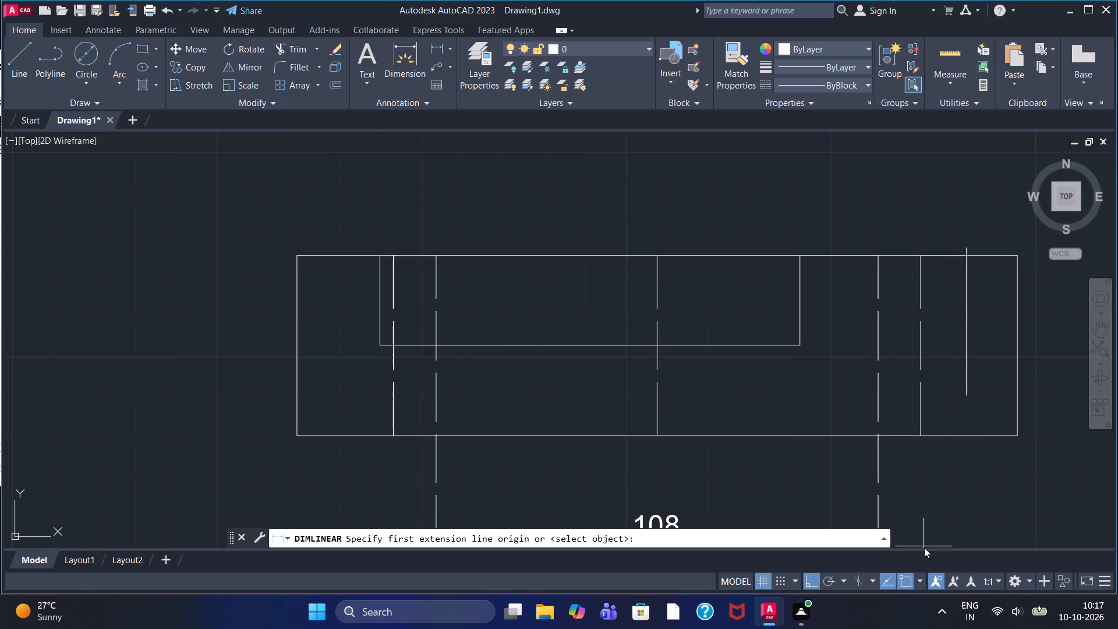
pyautogui.click(916, 579)
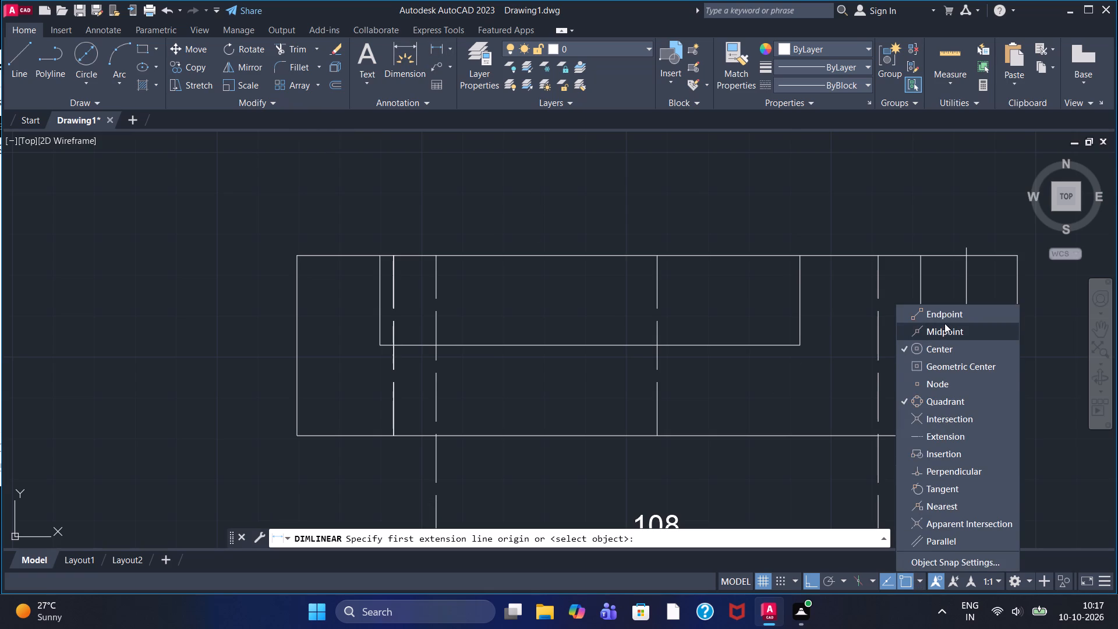
pyautogui.click(944, 316)
pyautogui.click(948, 198)
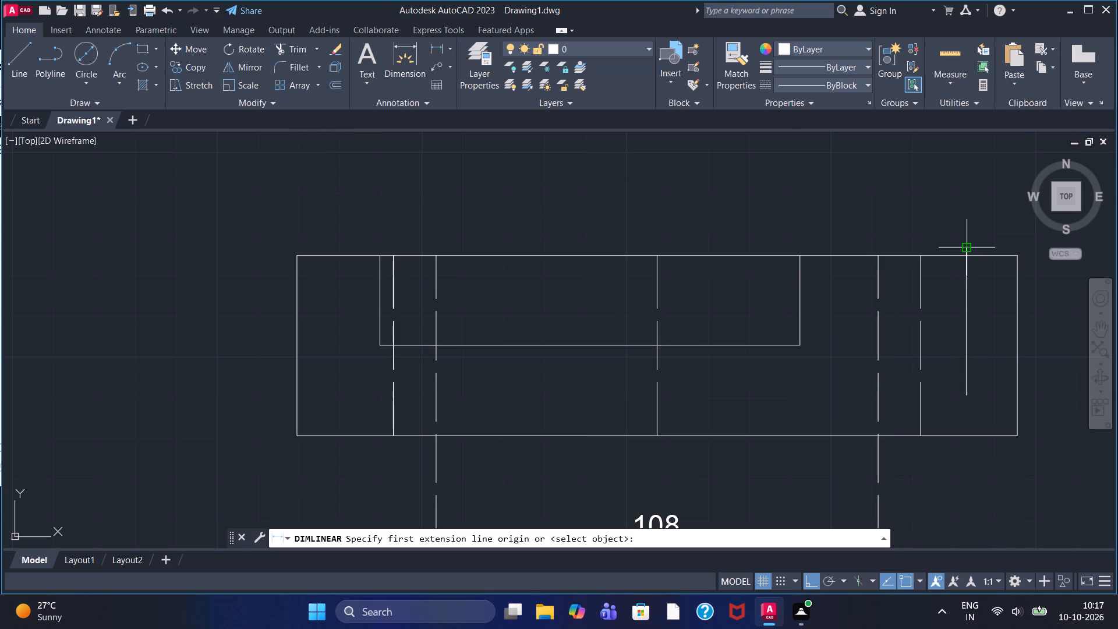
pyautogui.click(438, 47)
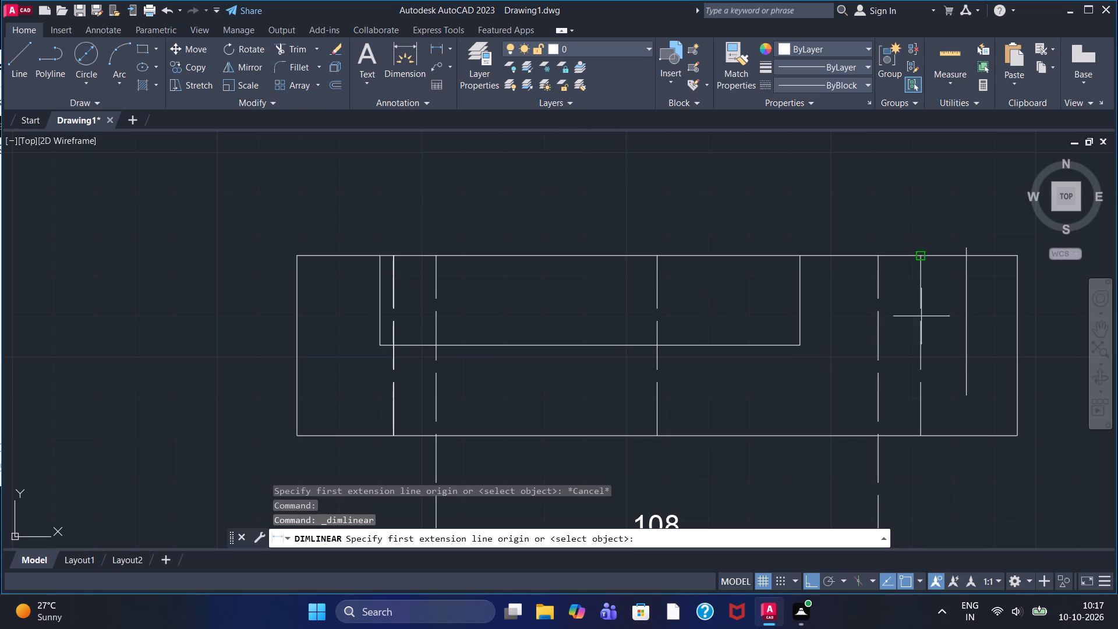
pyautogui.click(968, 246)
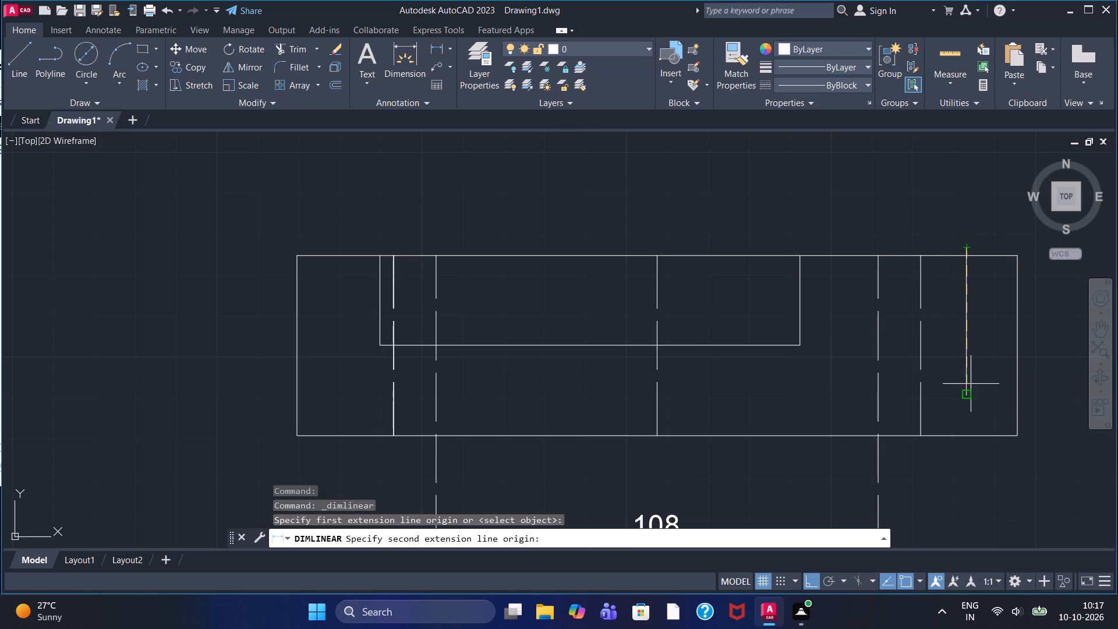
pyautogui.click(968, 391)
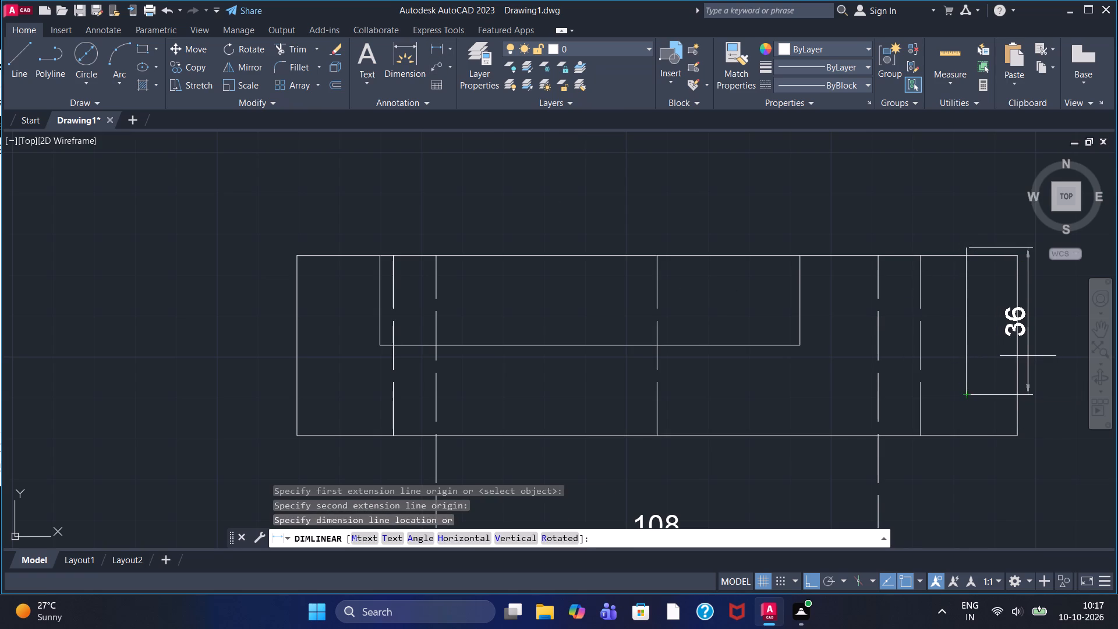
pyautogui.press('Escape')
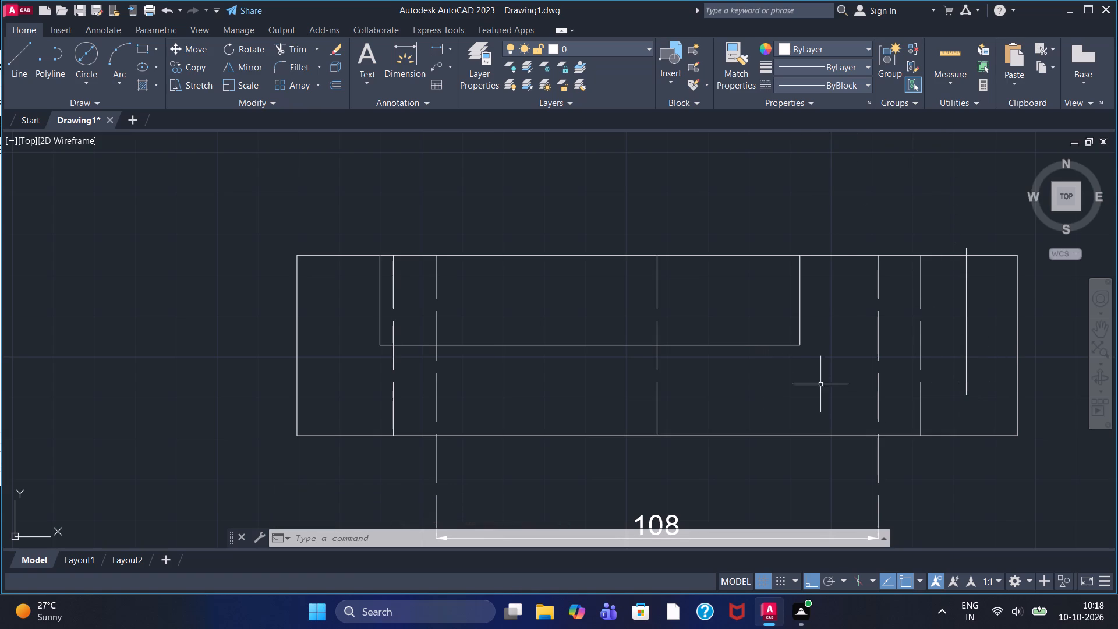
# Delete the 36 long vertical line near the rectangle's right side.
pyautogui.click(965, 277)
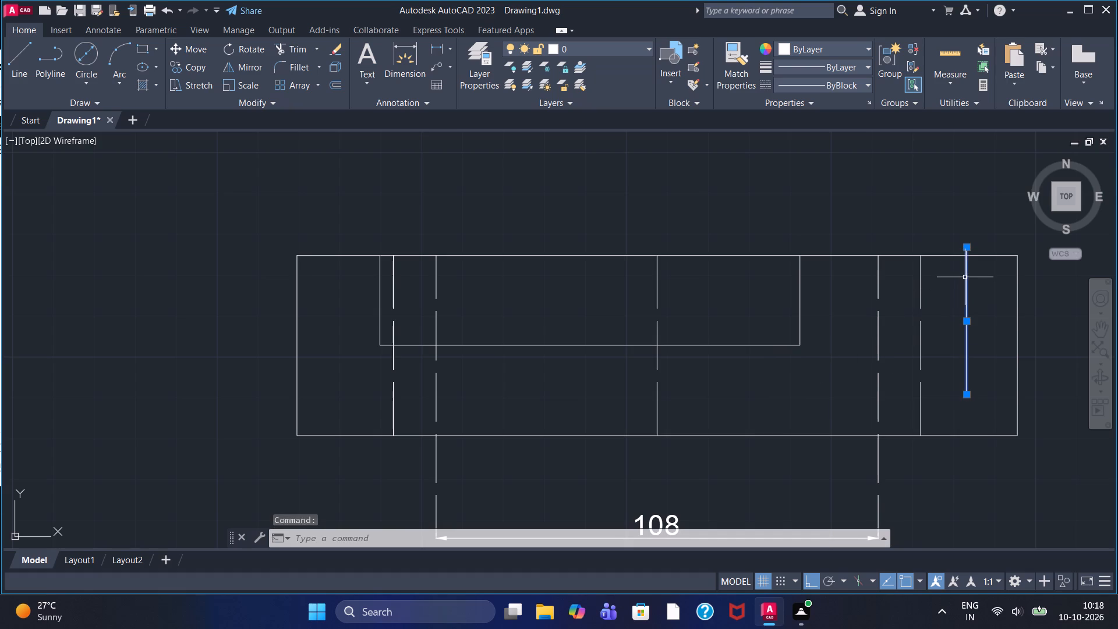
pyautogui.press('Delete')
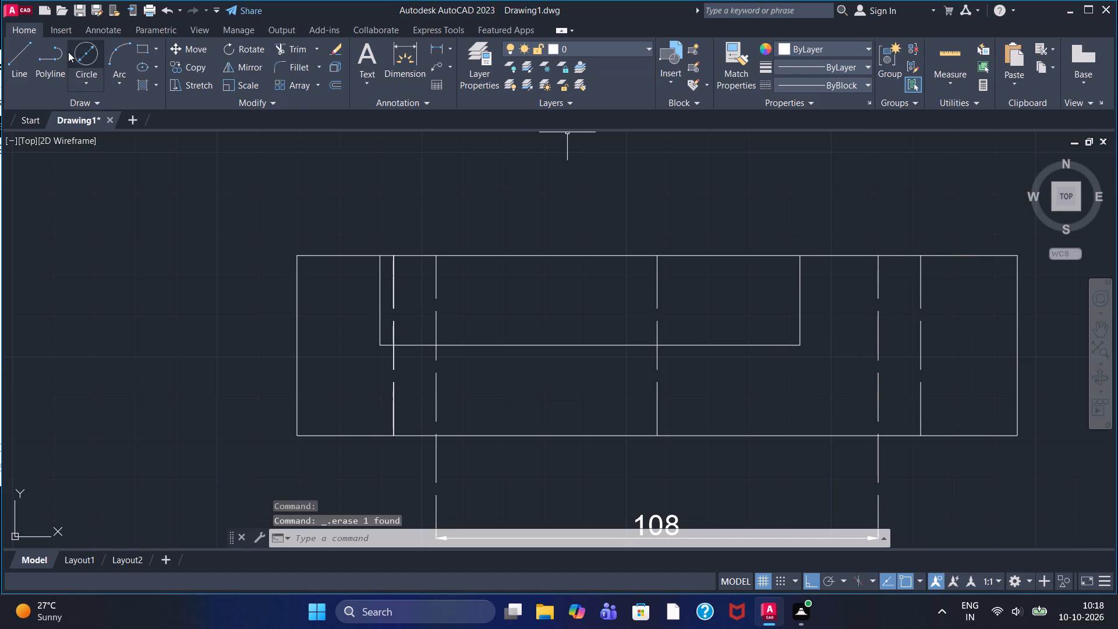
# Turn off the Endpoint object snap.
pyautogui.click(20, 65)
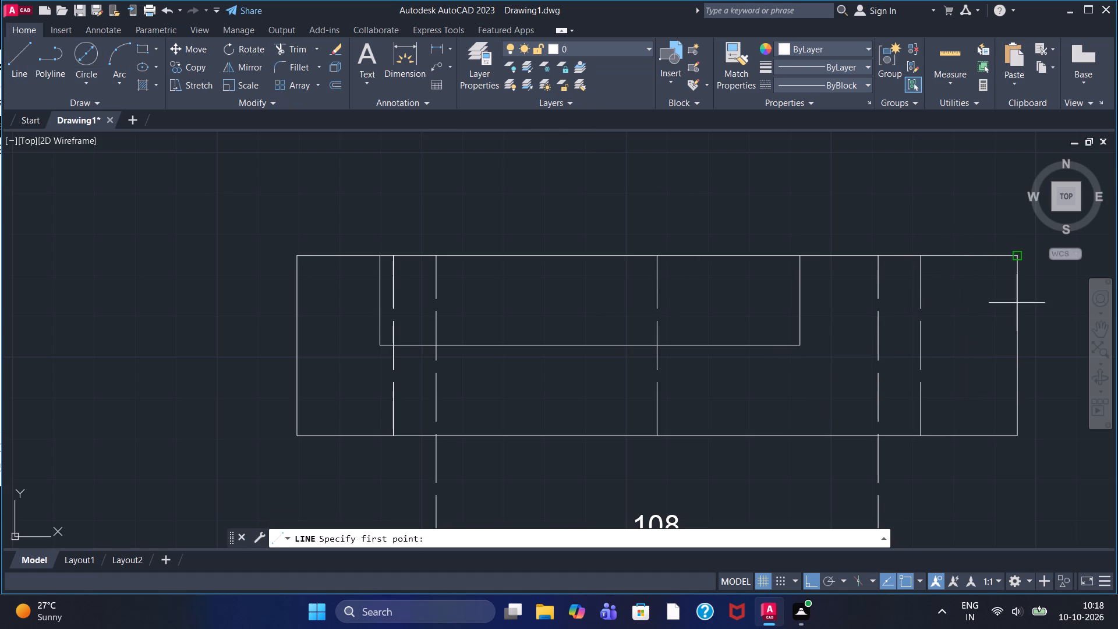
pyautogui.click(915, 581)
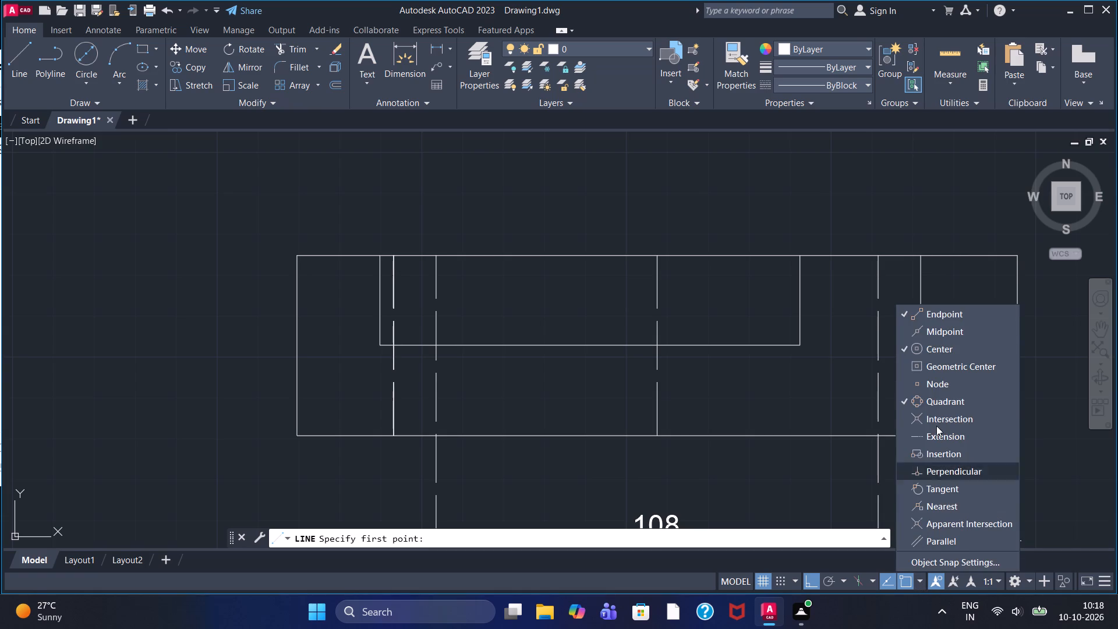
pyautogui.click(932, 314)
pyautogui.click(915, 227)
pyautogui.rightClick(904, 215)
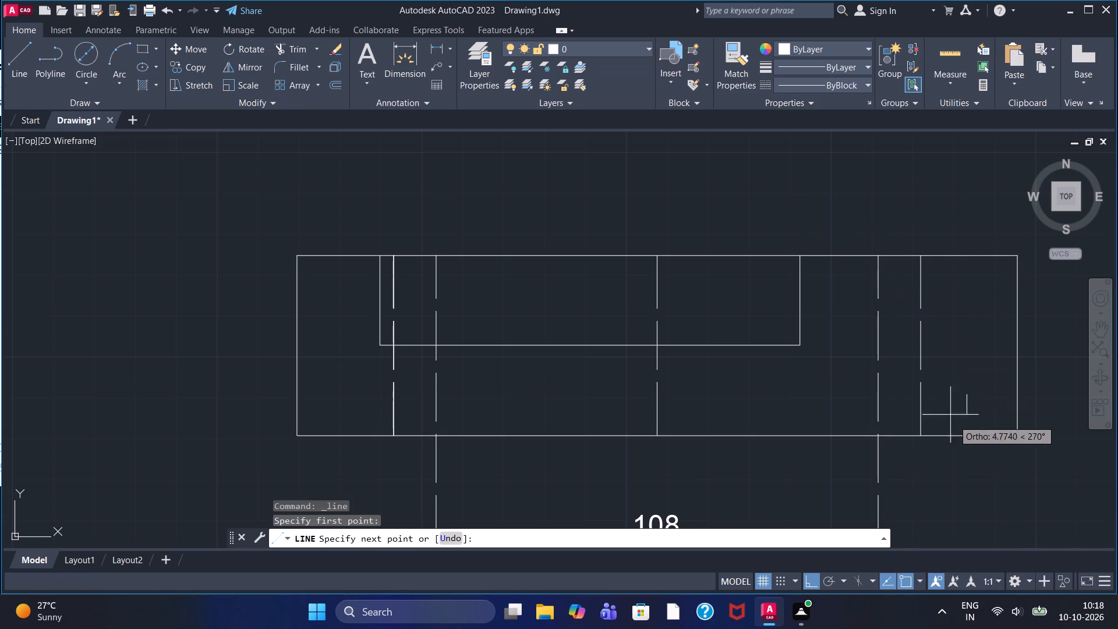
pyautogui.press('Escape')
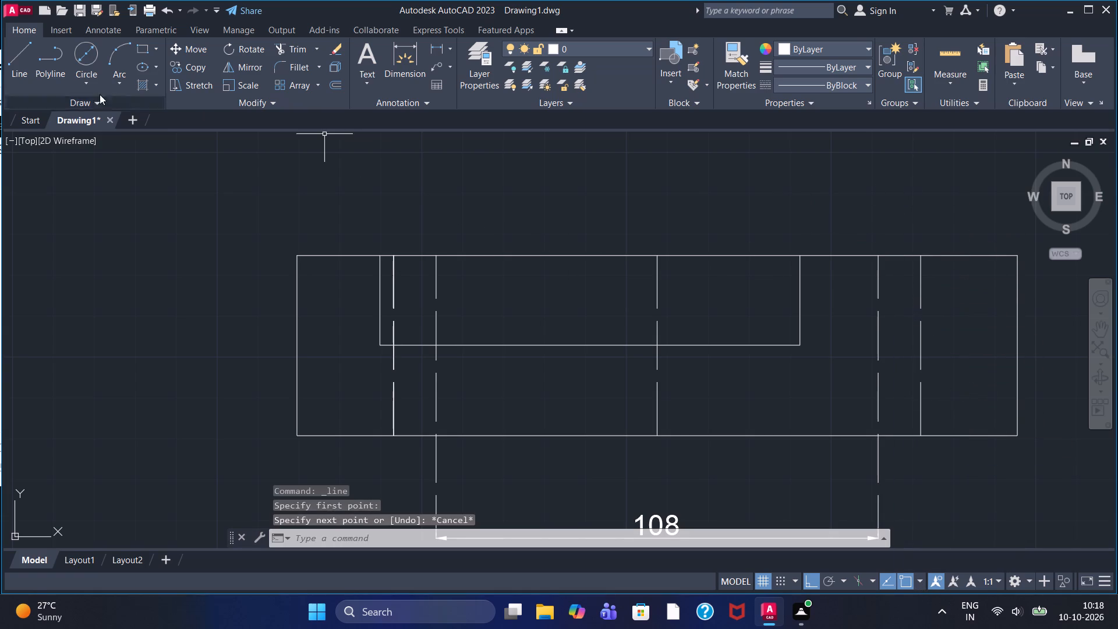
# Draw a 34 long line down from the upper edge near the rectangle's right side, continuing horizontally left to just past the middle dashed line's right.
pyautogui.doubleClick(24, 52)
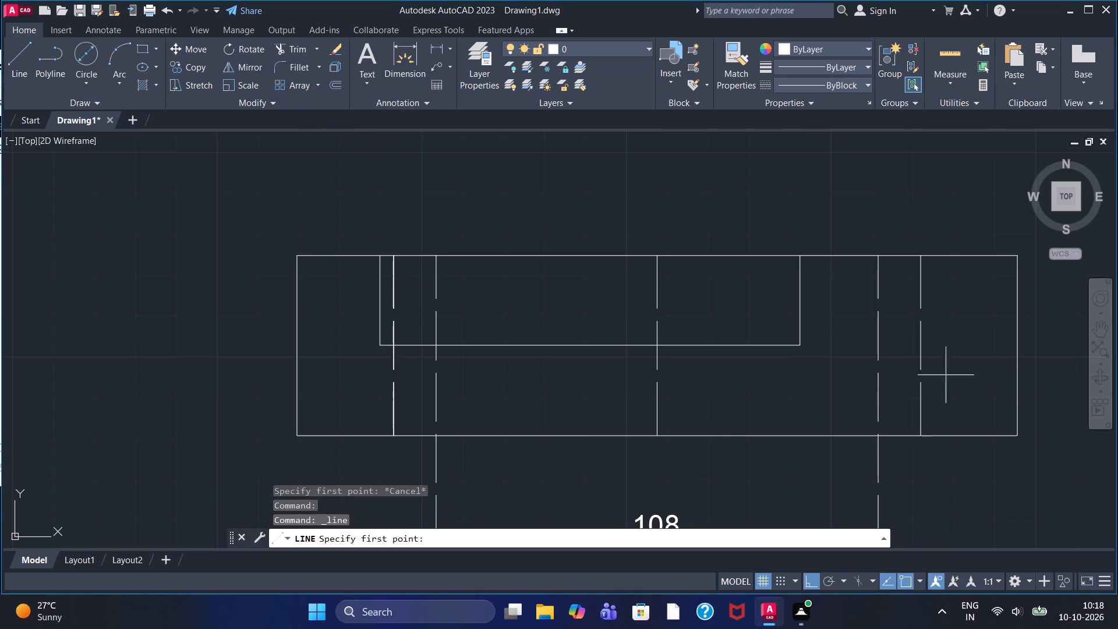
pyautogui.click(965, 256)
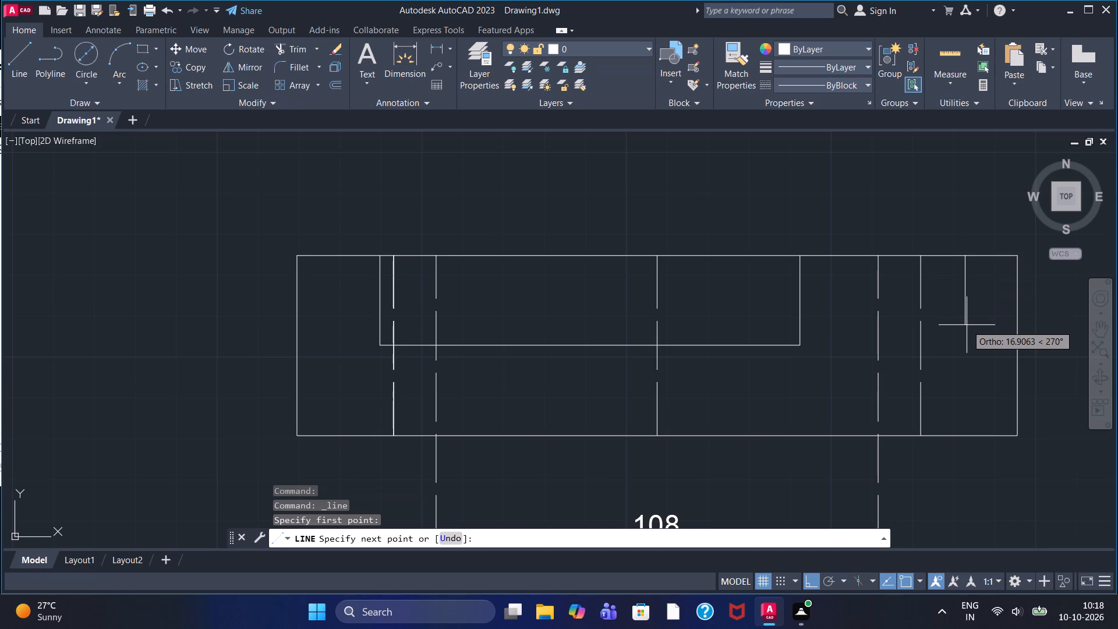
pyautogui.write('34')
pyautogui.press('Return')
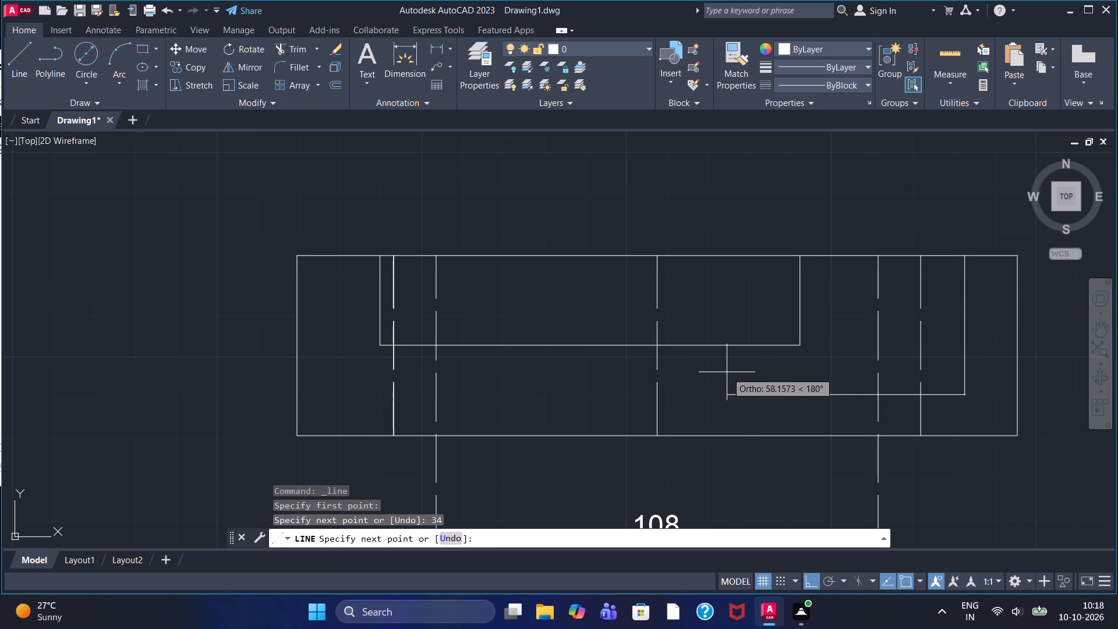
pyautogui.click(707, 372)
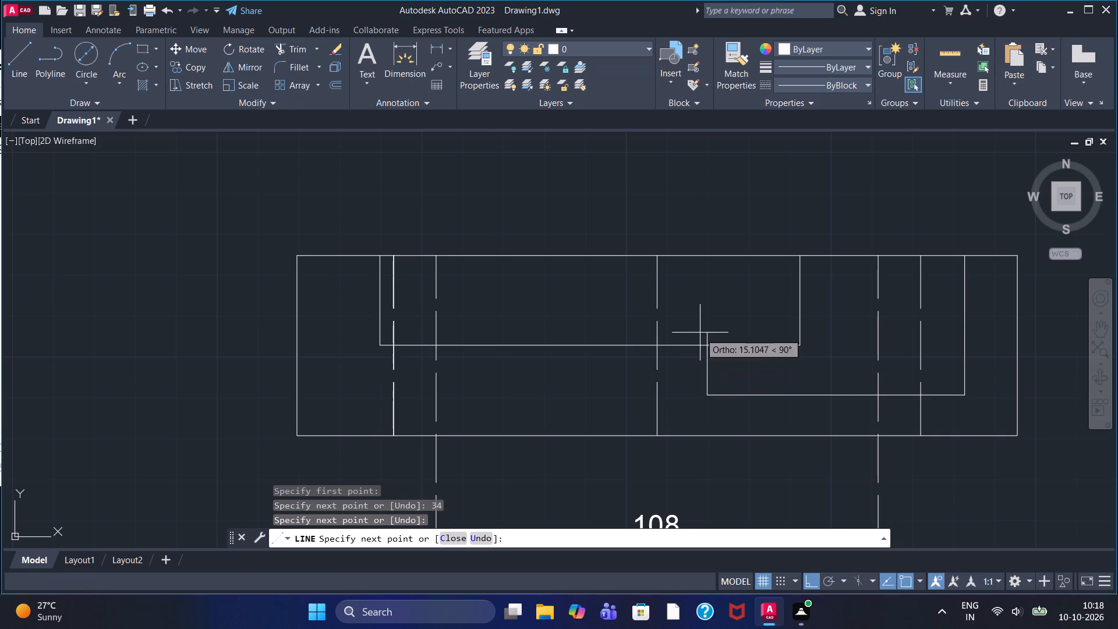
pyautogui.rightClick(698, 372)
pyautogui.rightClick(698, 372)
pyautogui.click(703, 373)
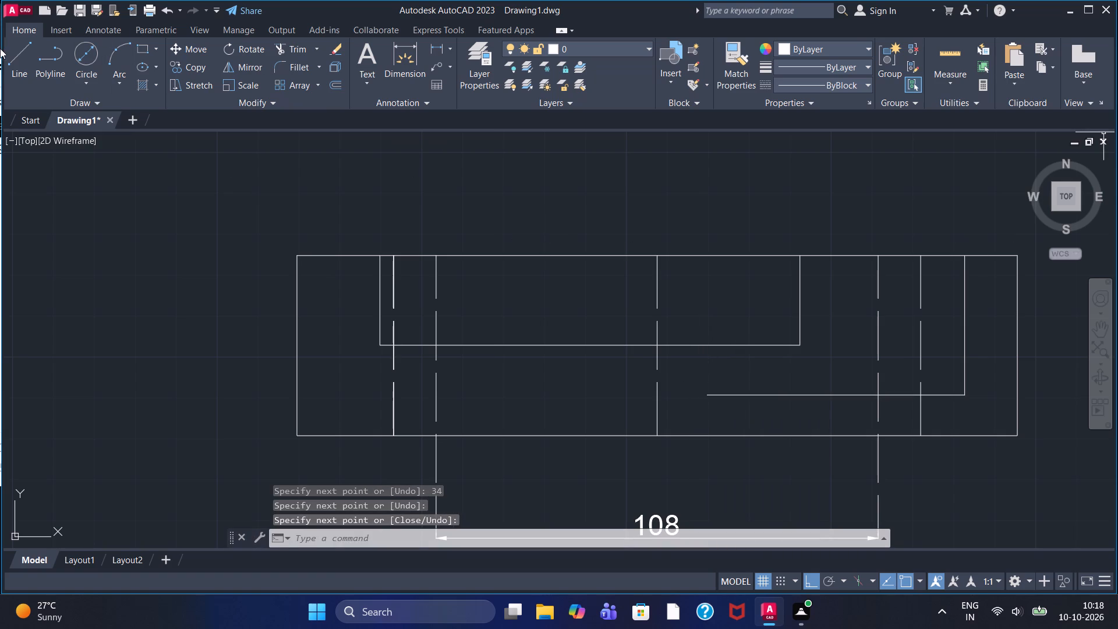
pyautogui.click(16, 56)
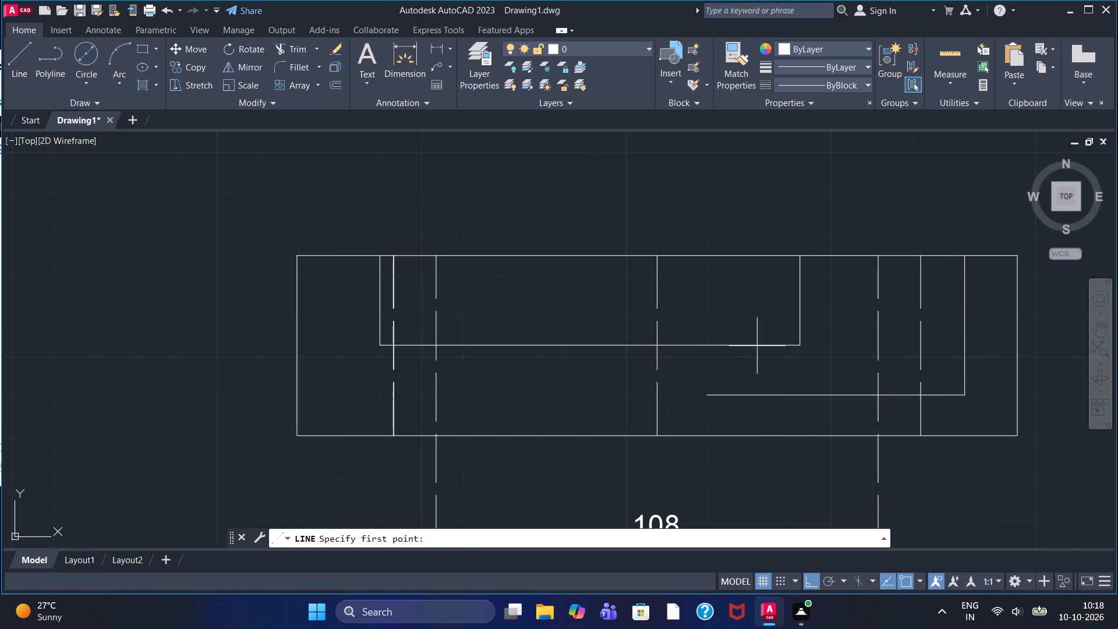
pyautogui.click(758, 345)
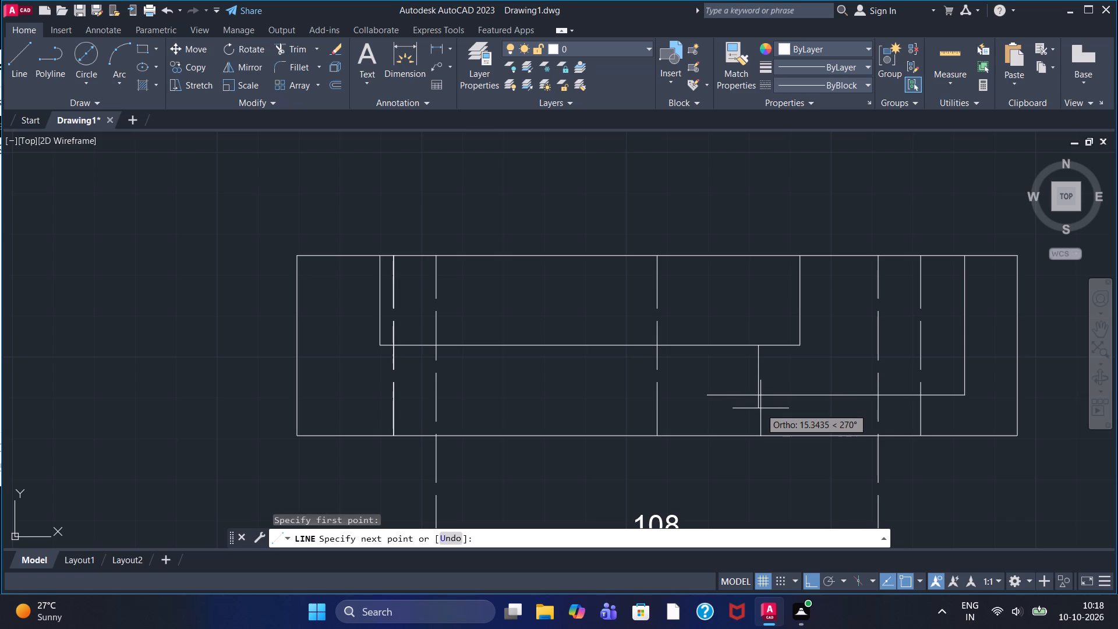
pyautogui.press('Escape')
# Draw a short vertical line joining the upper step's bottom edge and the new lower horizontal line, and trim its overhanging ends.
pyautogui.click(18, 66)
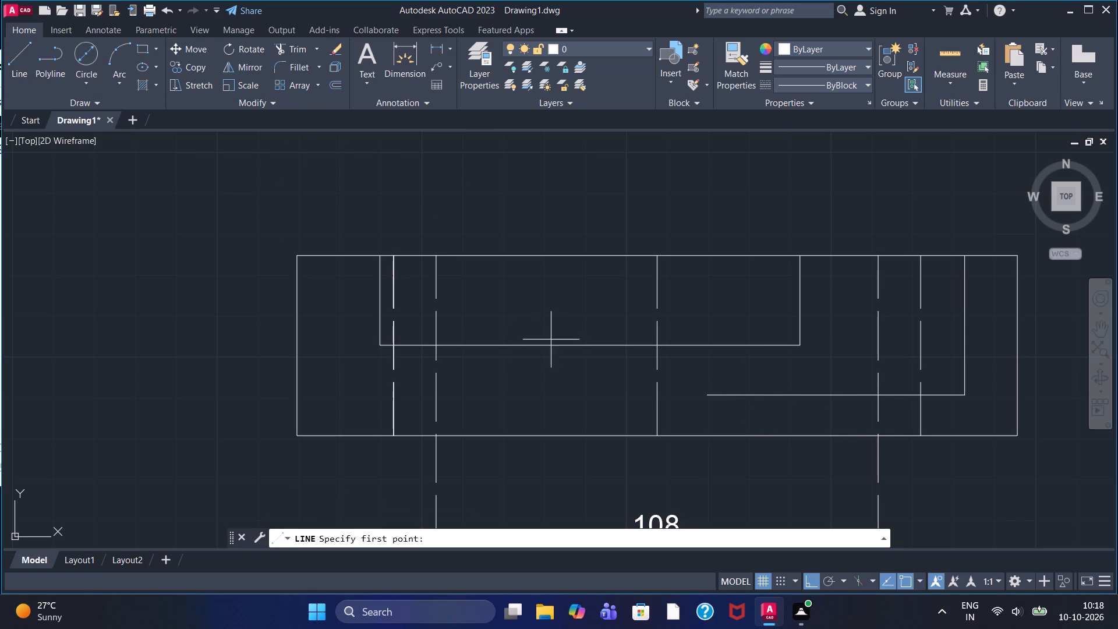
pyautogui.click(751, 406)
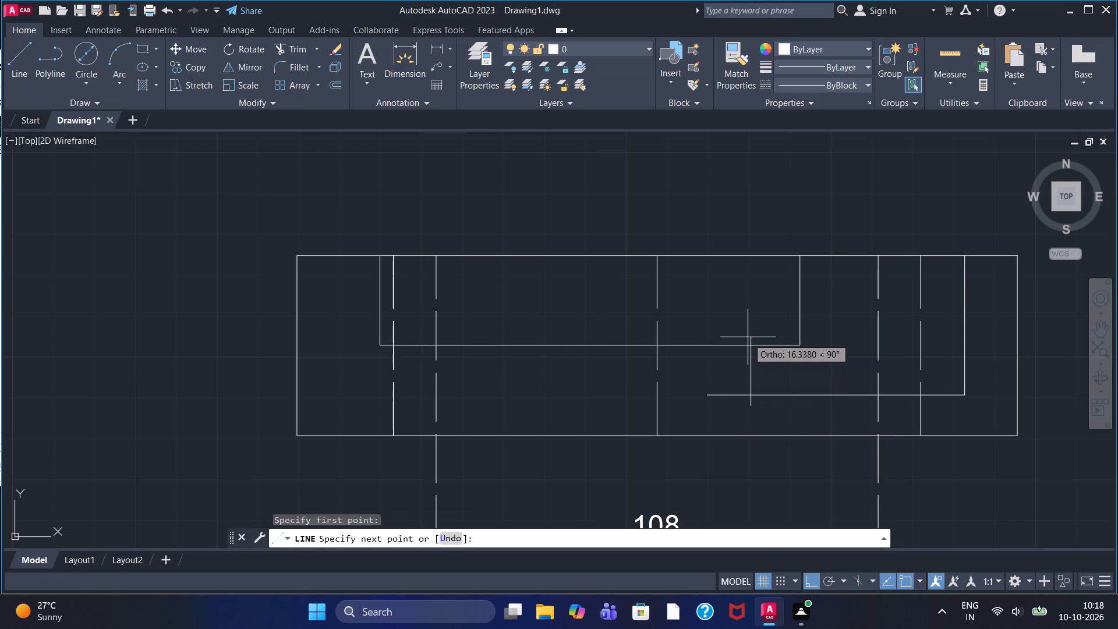
pyautogui.click(748, 329)
pyautogui.press('Escape')
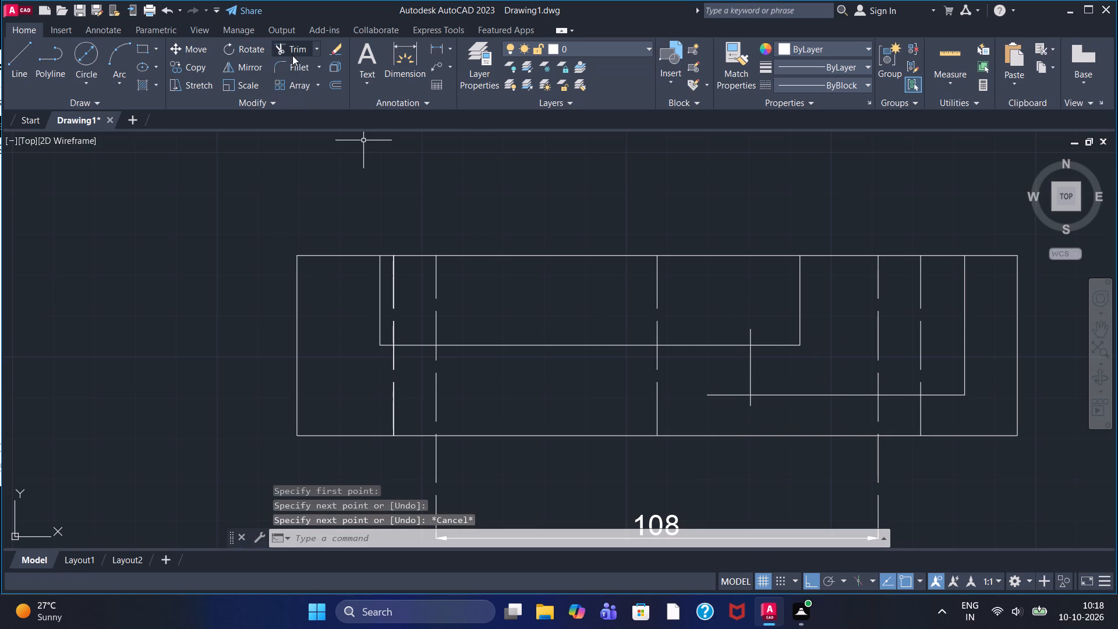
pyautogui.click(288, 50)
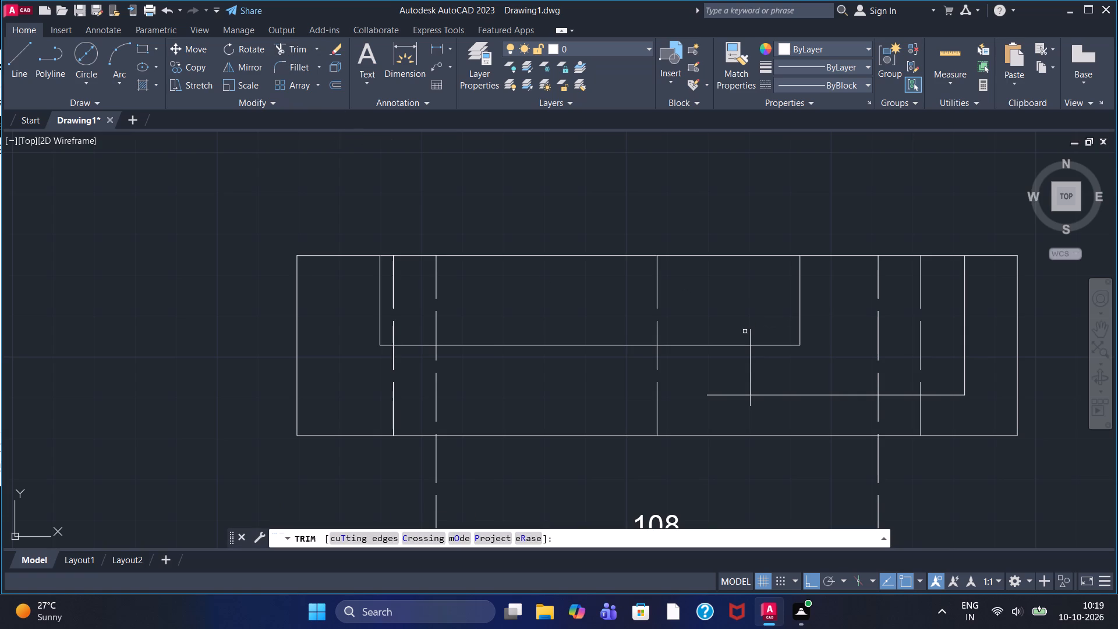
pyautogui.click(752, 334)
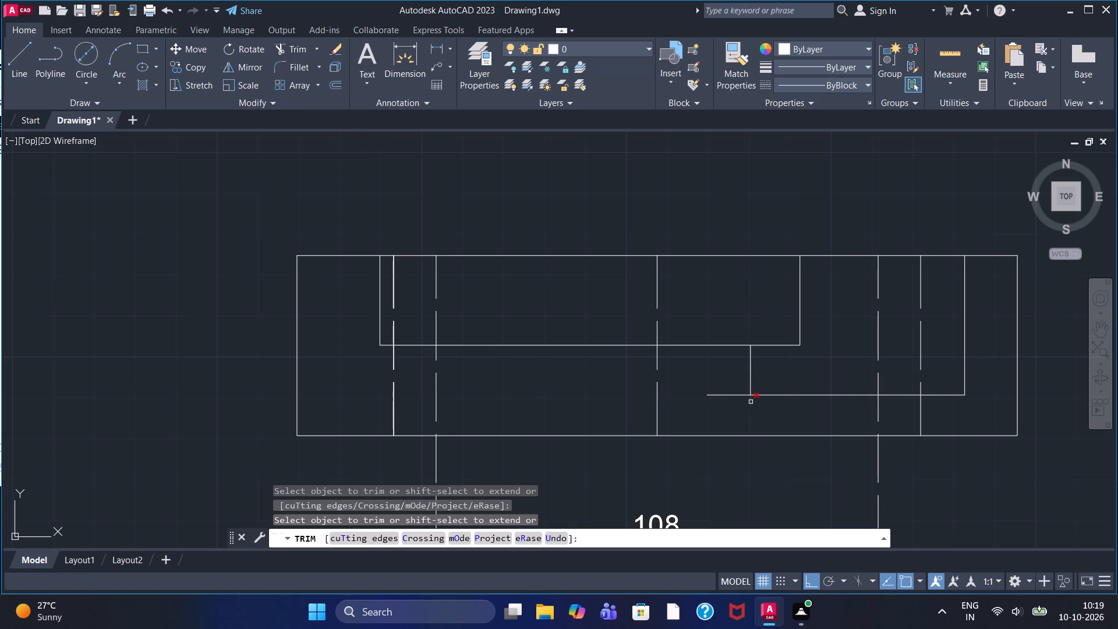
pyautogui.click(751, 402)
pyautogui.press('Escape')
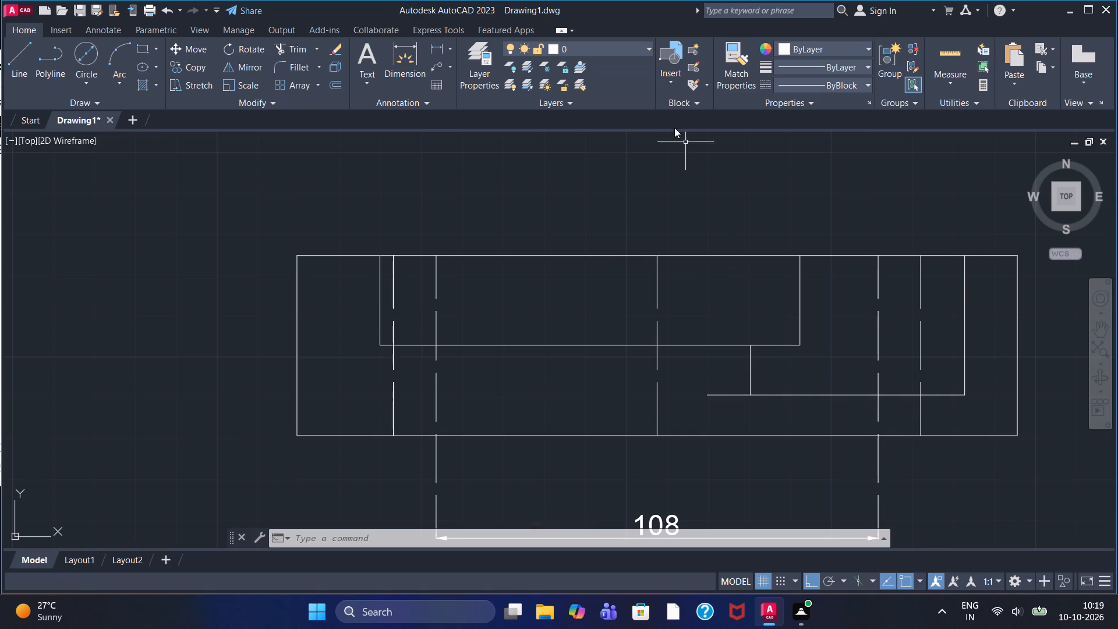
# Set the current linetype to ACAD_ISO02W100 and draw a vertical dashed line just right of the upper step, extending past the top edge and lower horizontal line.
pyautogui.click(786, 87)
pyautogui.click(816, 130)
pyautogui.click(18, 50)
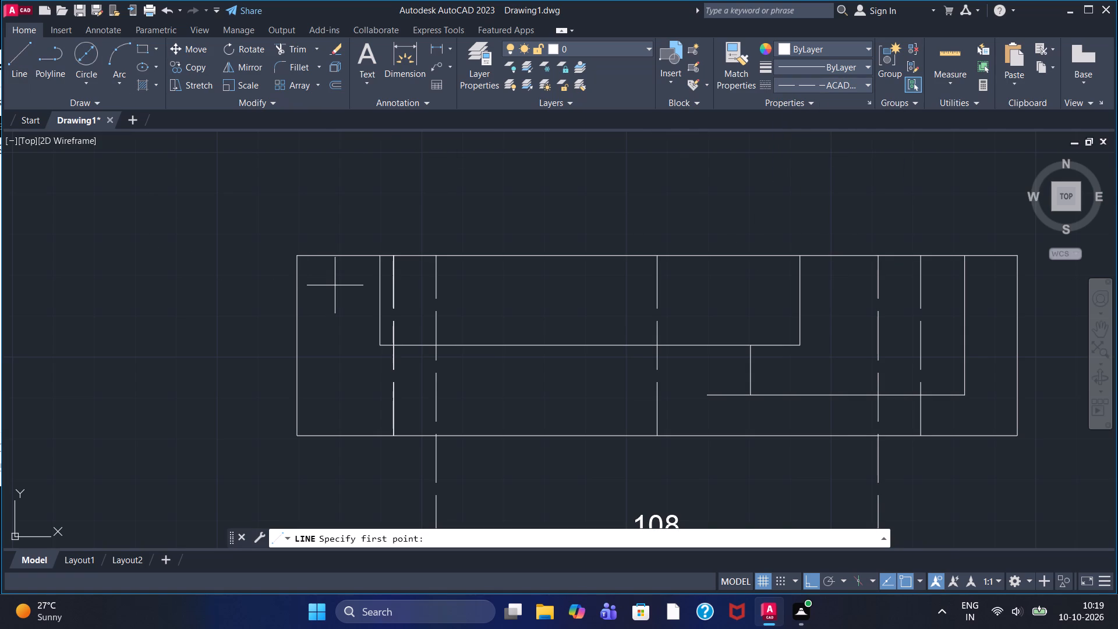
pyautogui.click(811, 229)
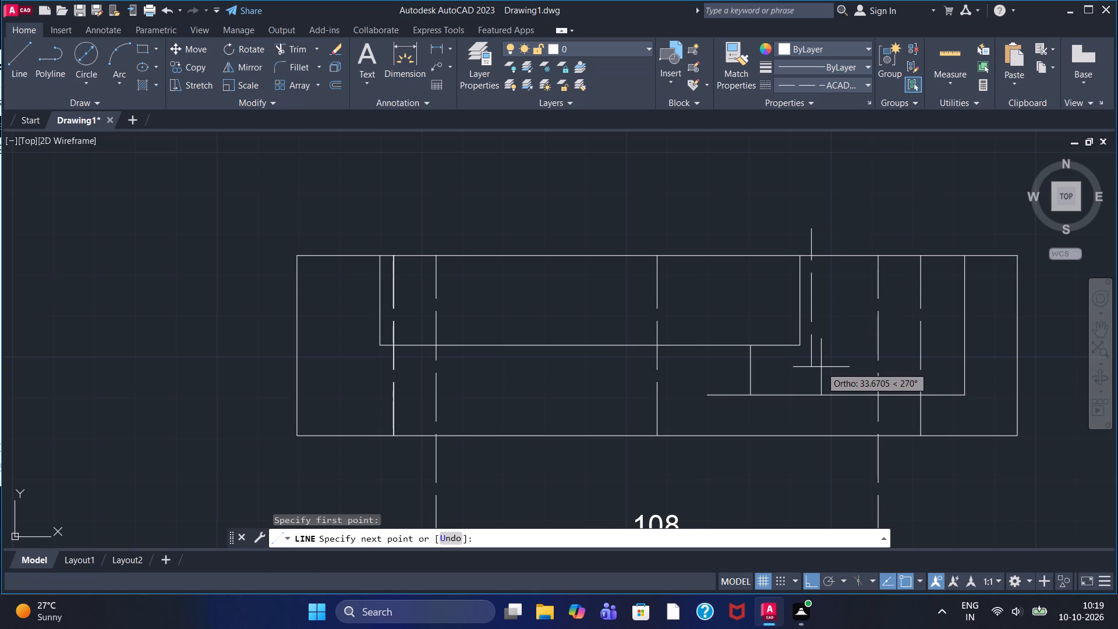
pyautogui.click(818, 413)
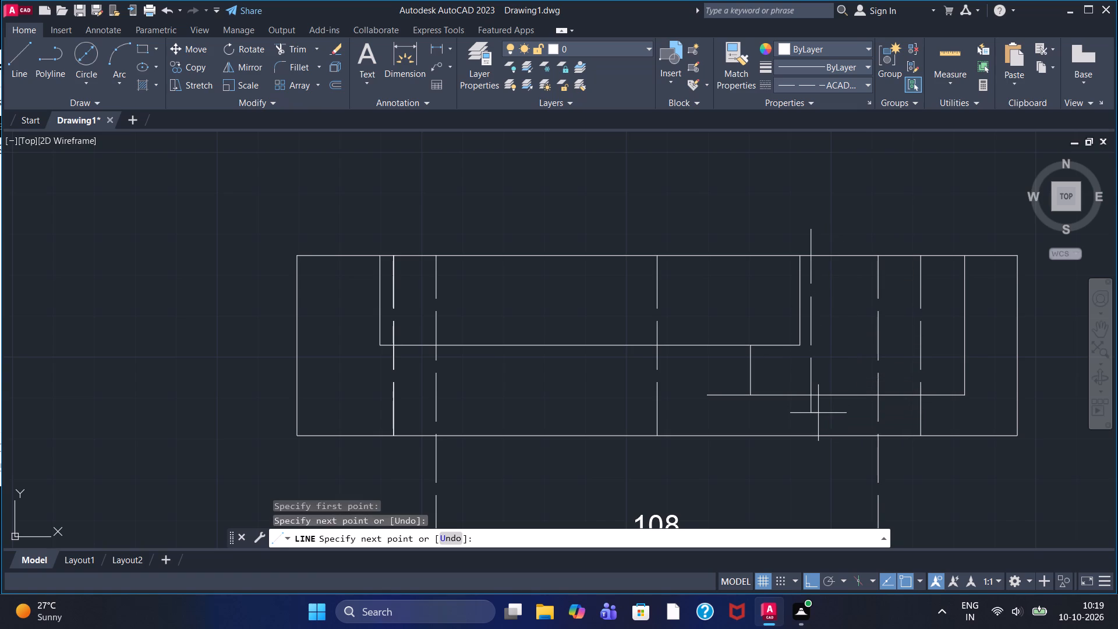
pyautogui.rightClick(661, 200)
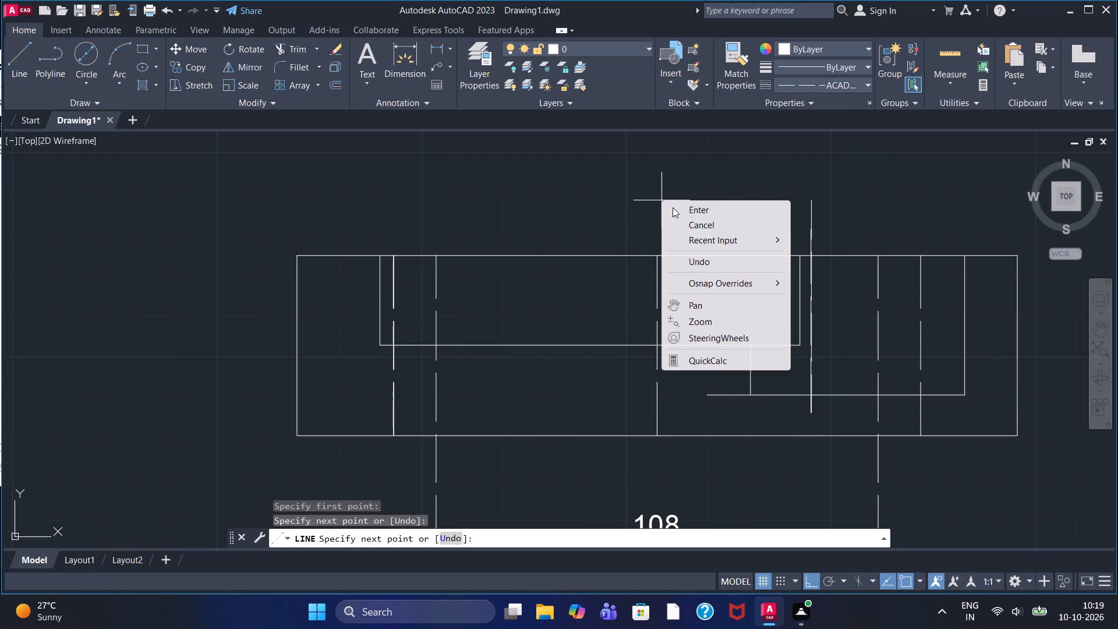
pyautogui.click(674, 207)
# Draw another vertical dashed line between the rightmost dashed line and the 34 long line, extending past the rectangle's upper and lower edges.
pyautogui.click(14, 69)
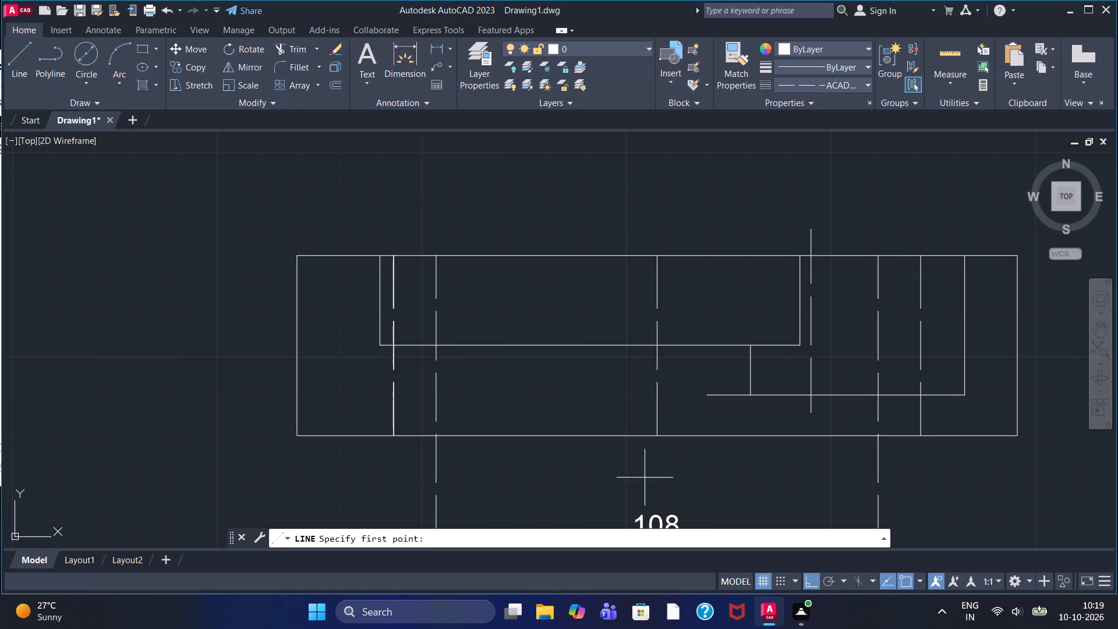
pyautogui.click(937, 237)
pyautogui.doubleClick(952, 456)
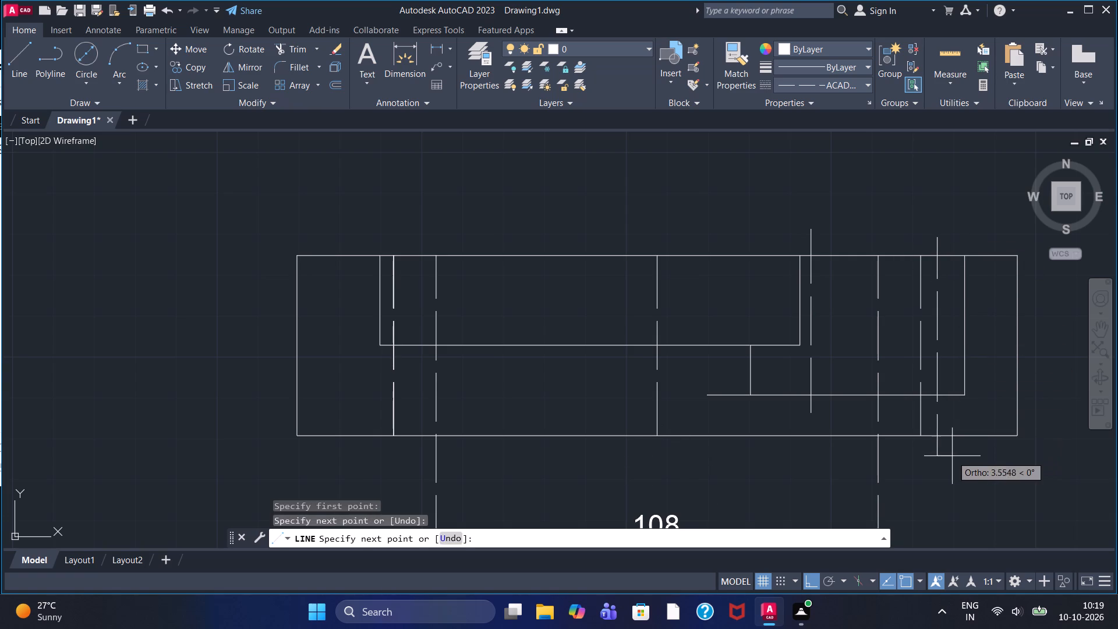
pyautogui.rightClick(815, 167)
pyautogui.click(834, 175)
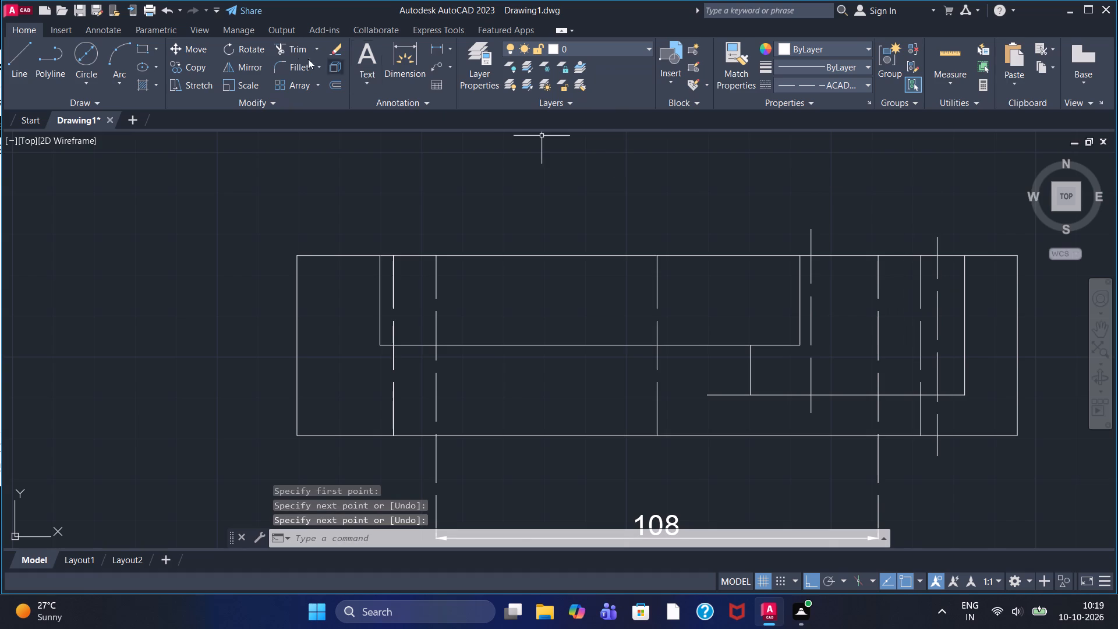
# Trim the overhanging ends of both new dashed lines at the rectangle's edges and the lower horizontal line.
pyautogui.click(284, 43)
pyautogui.click(812, 239)
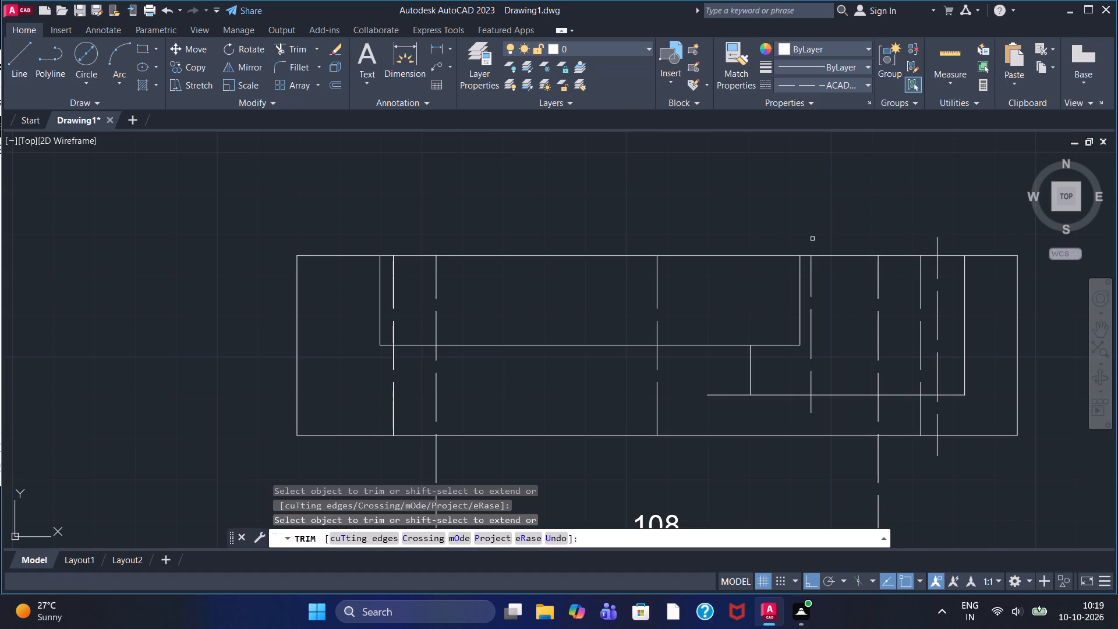
pyautogui.click(812, 409)
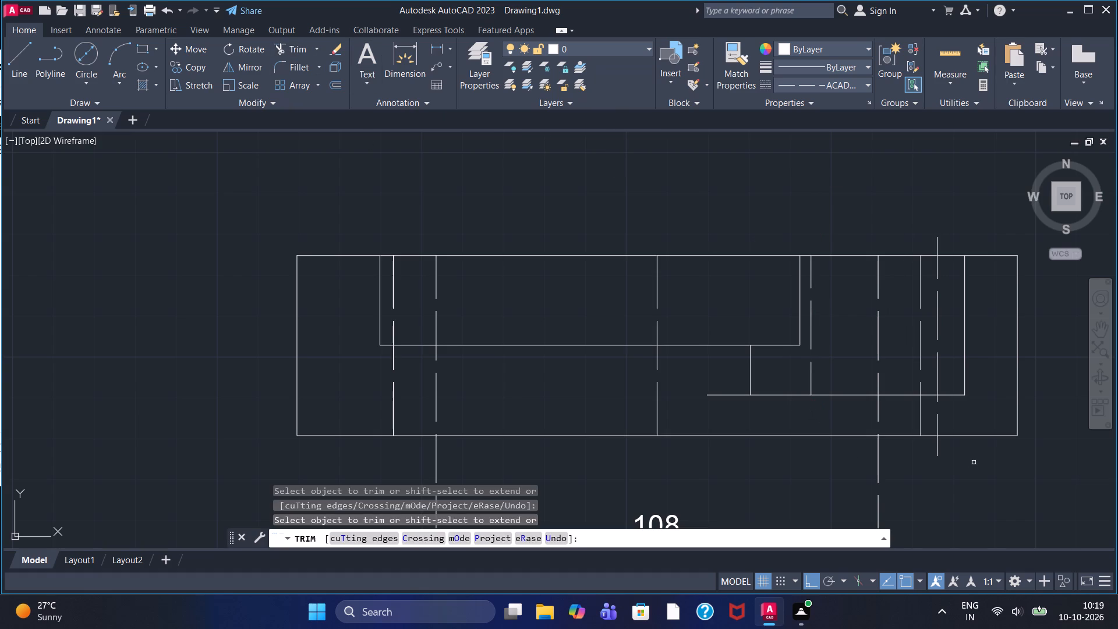
pyautogui.click(936, 453)
pyautogui.click(939, 246)
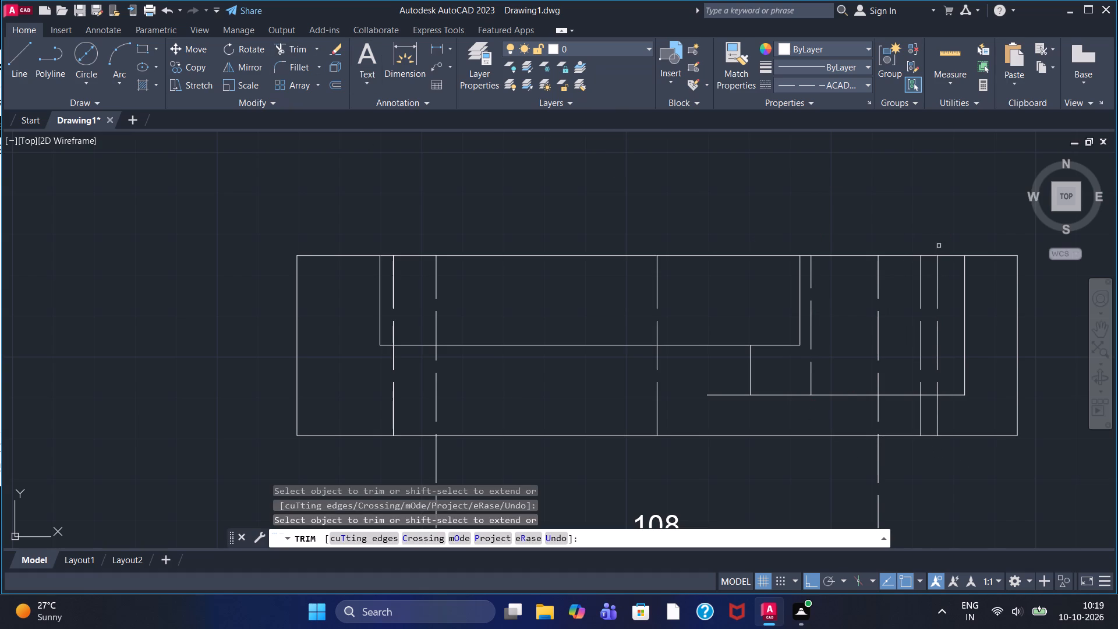
pyautogui.press('Escape')
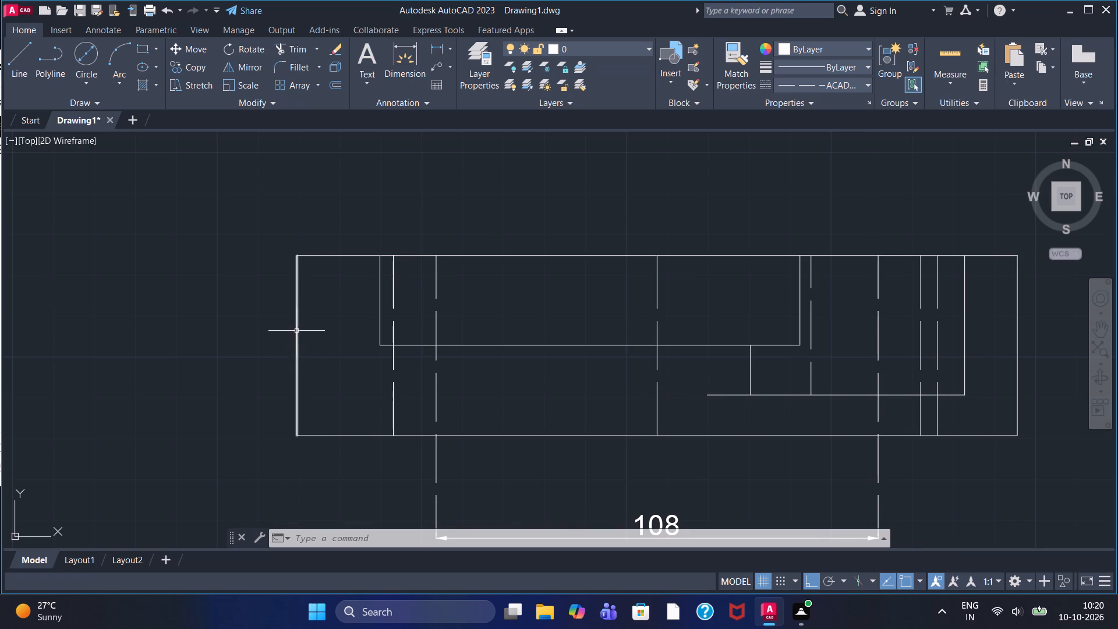
# Set the current linetype to ByBlock.
pyautogui.click(441, 45)
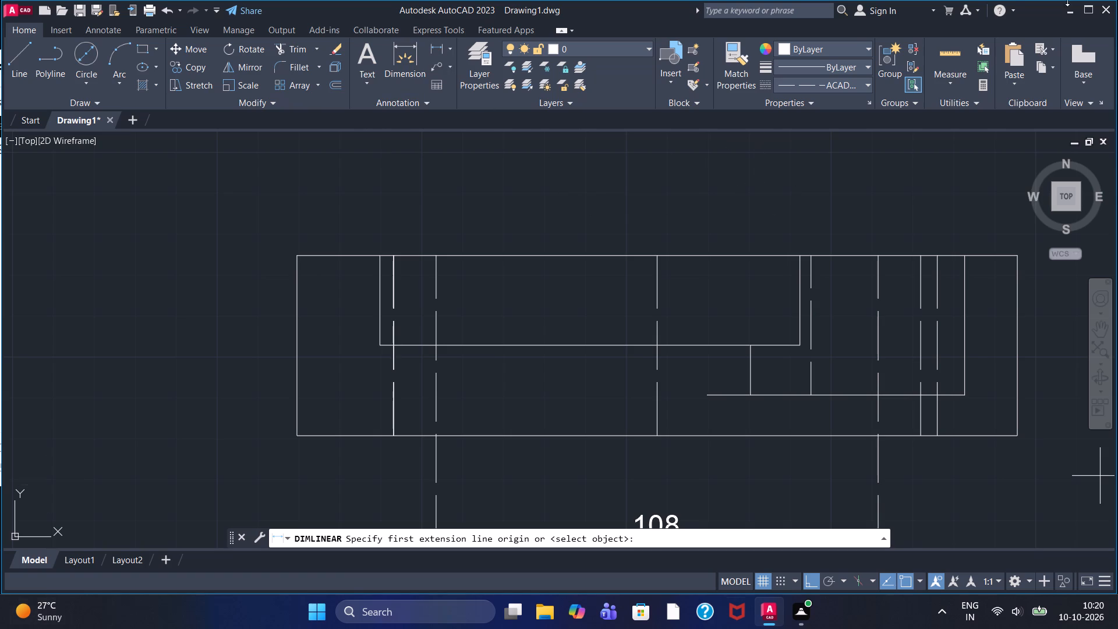
pyautogui.click(852, 88)
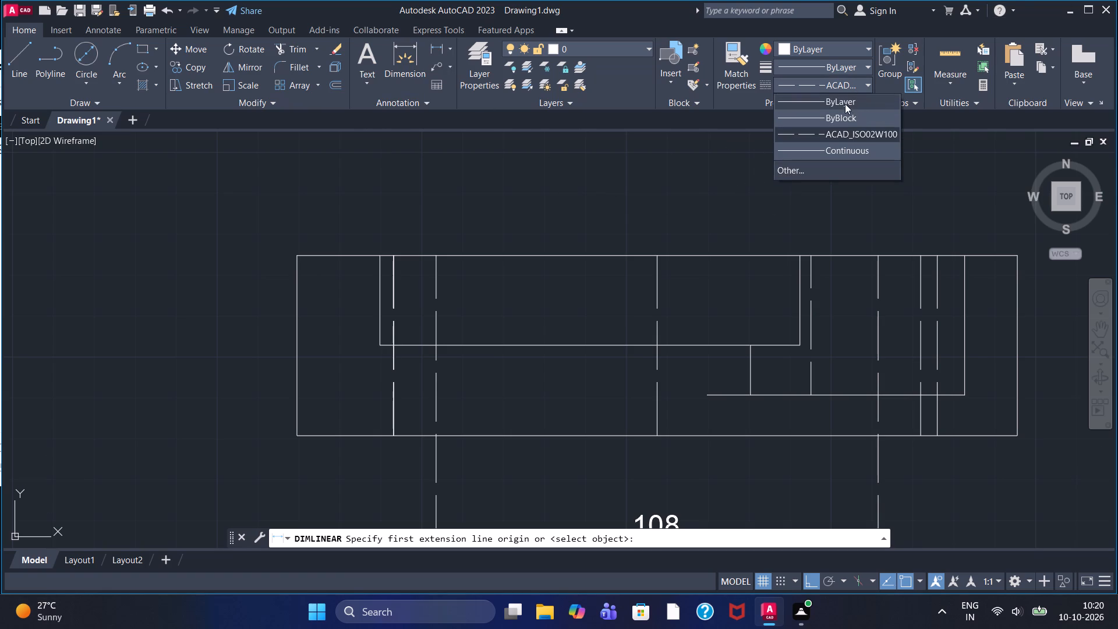
pyautogui.click(843, 119)
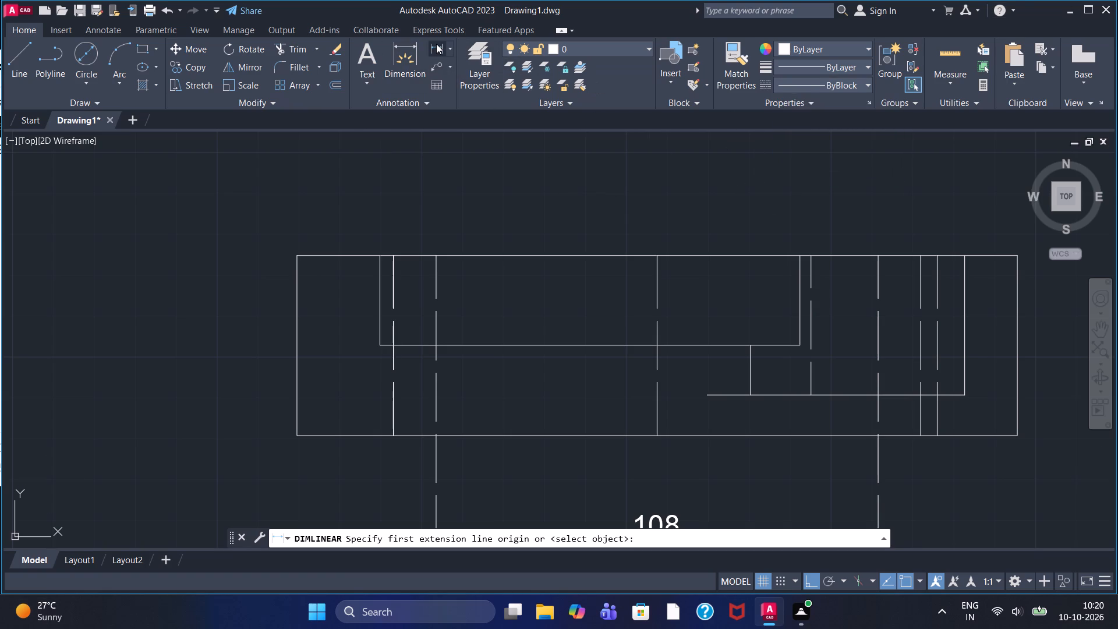
# Turn on the Endpoint and Midpoint object snaps for placing linear dimensions.
pyautogui.click(436, 44)
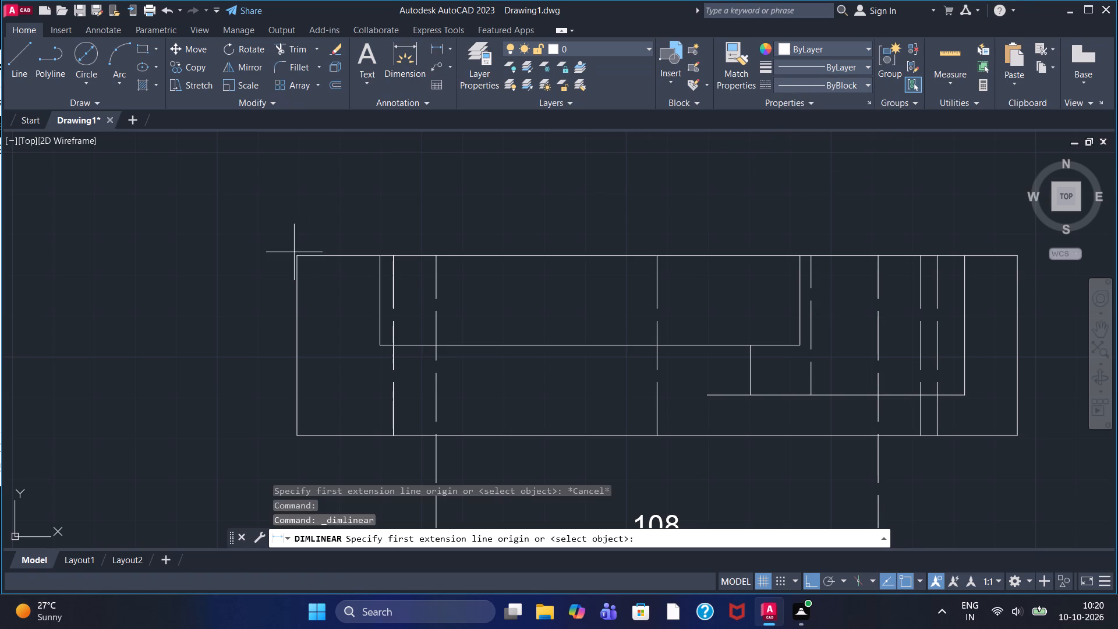
pyautogui.click(917, 581)
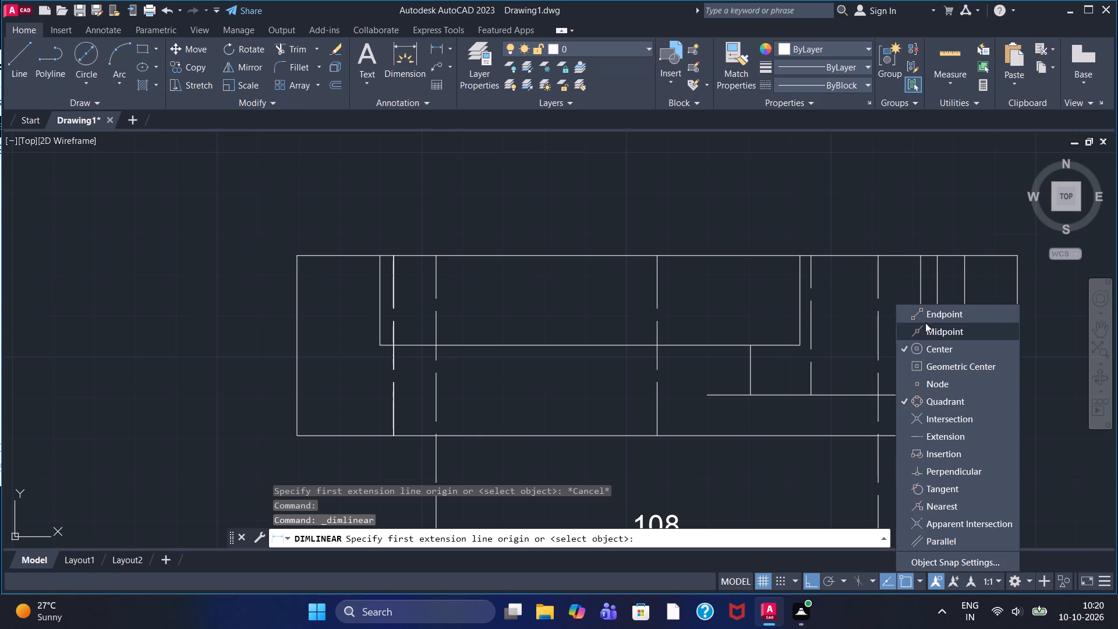
pyautogui.click(930, 316)
pyautogui.click(936, 337)
pyautogui.click(753, 203)
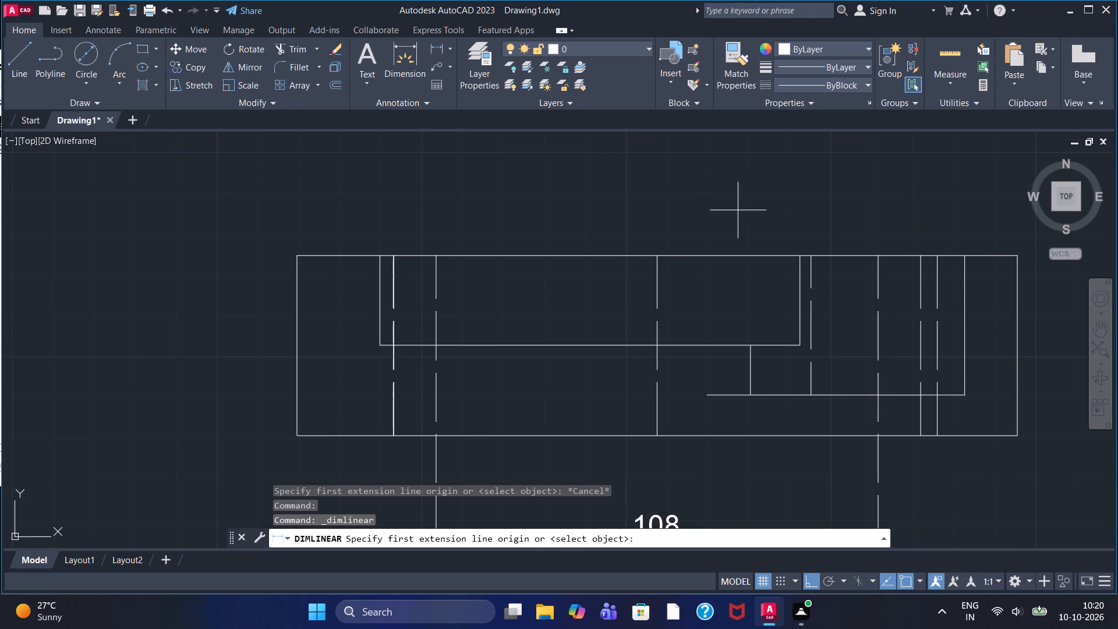
# Add a vertical linear dimension for the full height of the projected view's rectangle, placed outside its left edge.
pyautogui.click(434, 46)
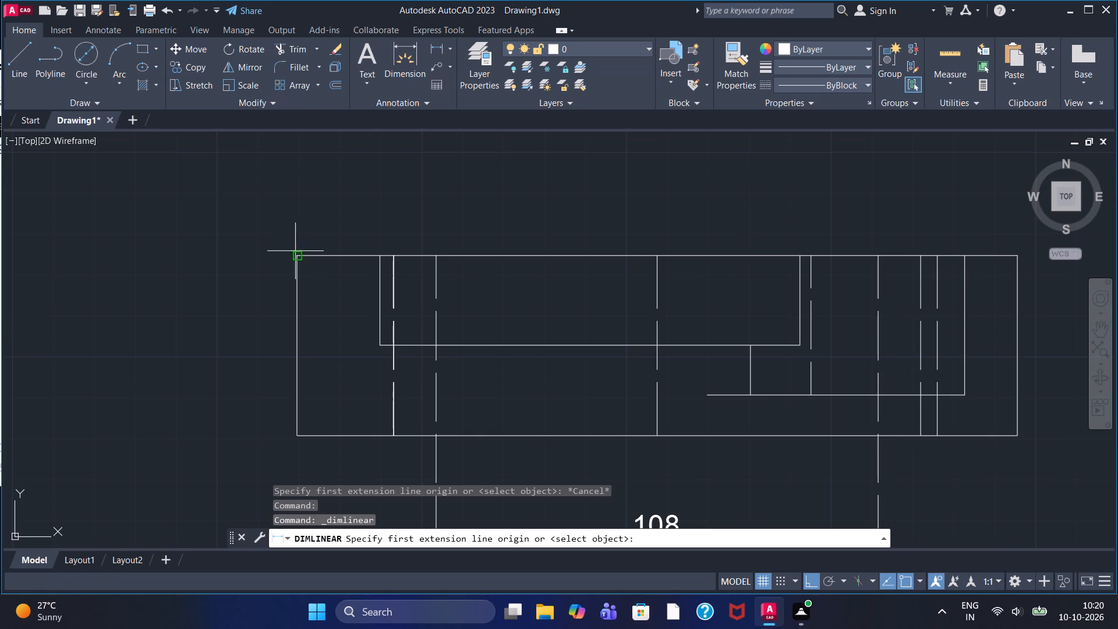
pyautogui.click(297, 252)
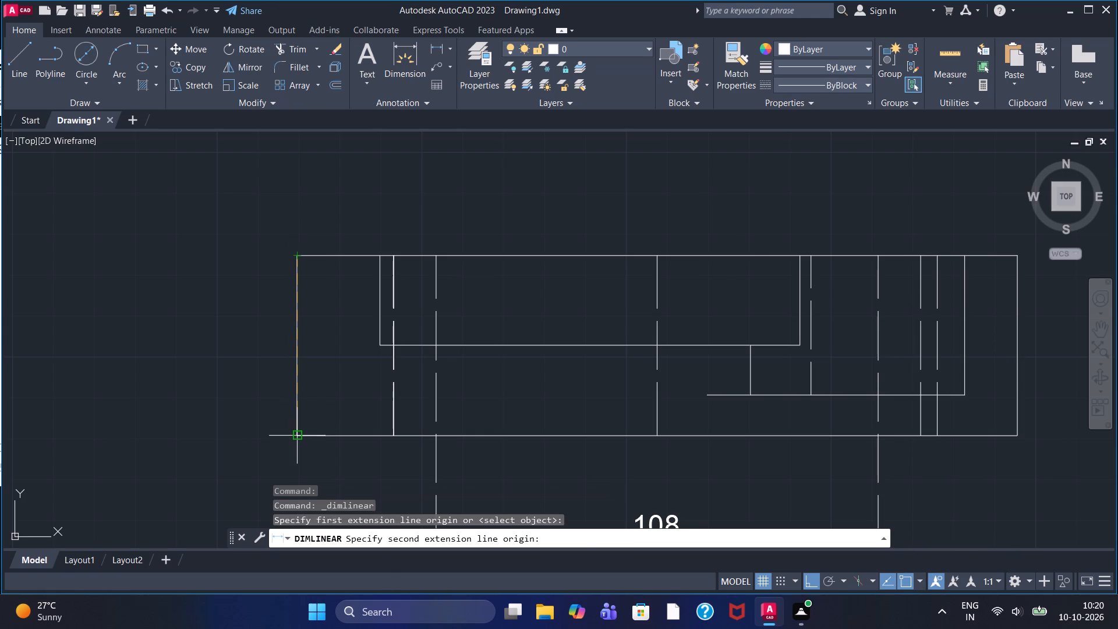
pyautogui.click(293, 437)
pyautogui.click(240, 368)
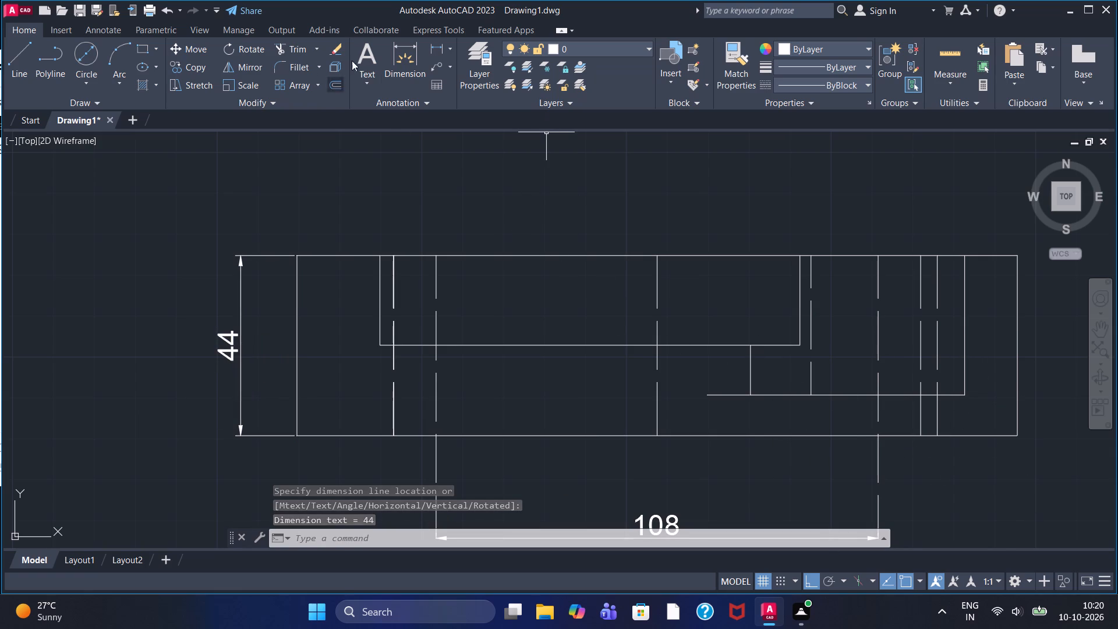
# Dimension the upper step's depth from the rectangle's top edge to the step's horizontal line, placed left of the central dashed line.
pyautogui.click(433, 49)
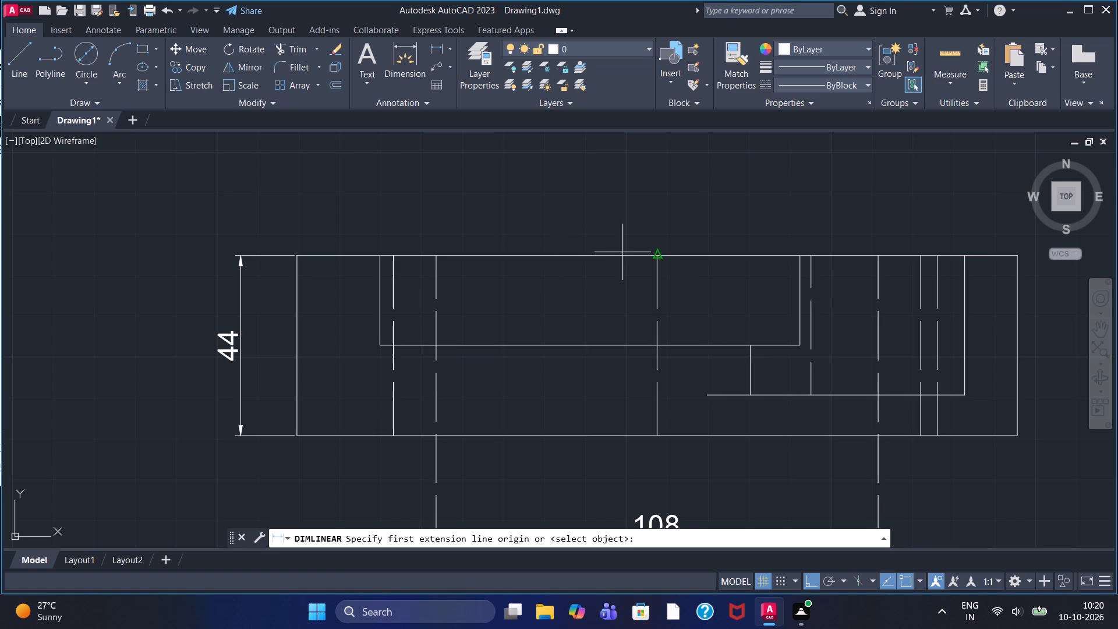
pyautogui.click(659, 256)
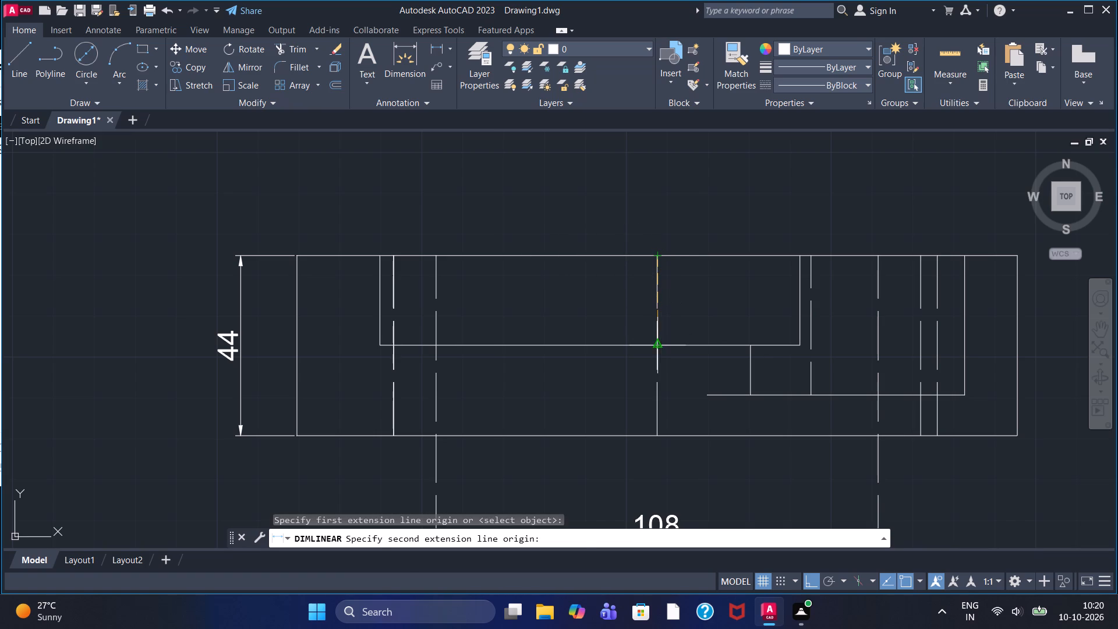
pyautogui.click(656, 345)
pyautogui.click(561, 319)
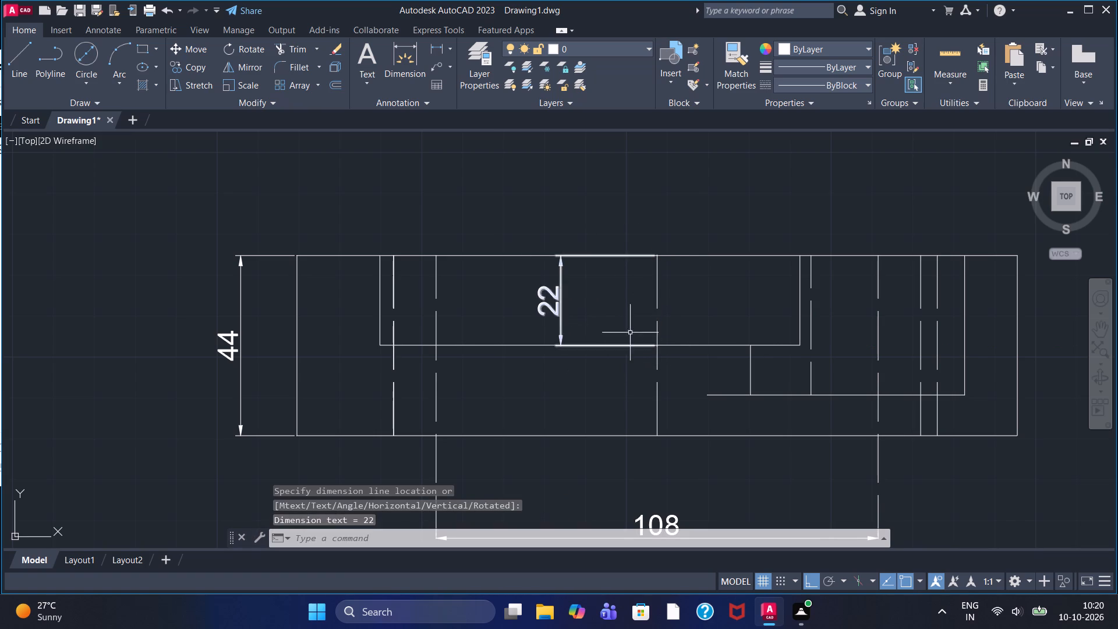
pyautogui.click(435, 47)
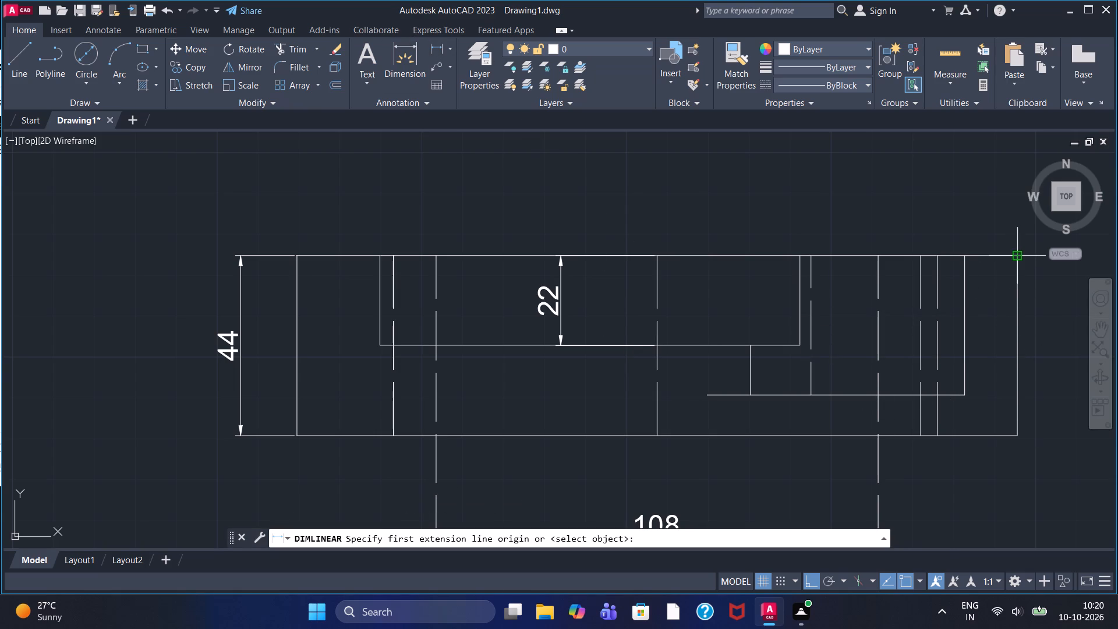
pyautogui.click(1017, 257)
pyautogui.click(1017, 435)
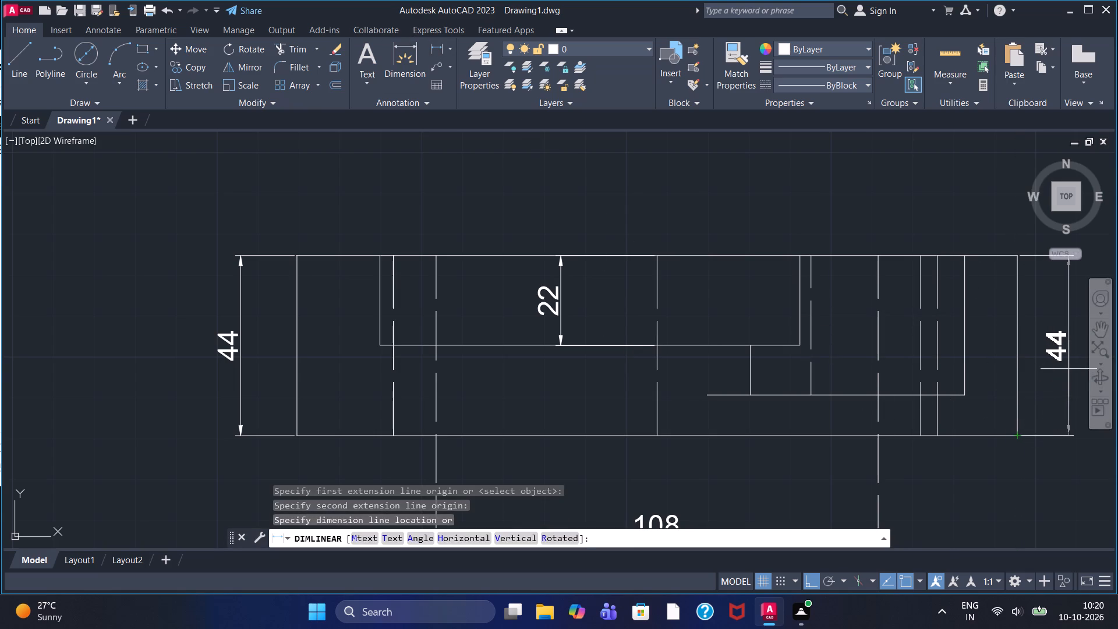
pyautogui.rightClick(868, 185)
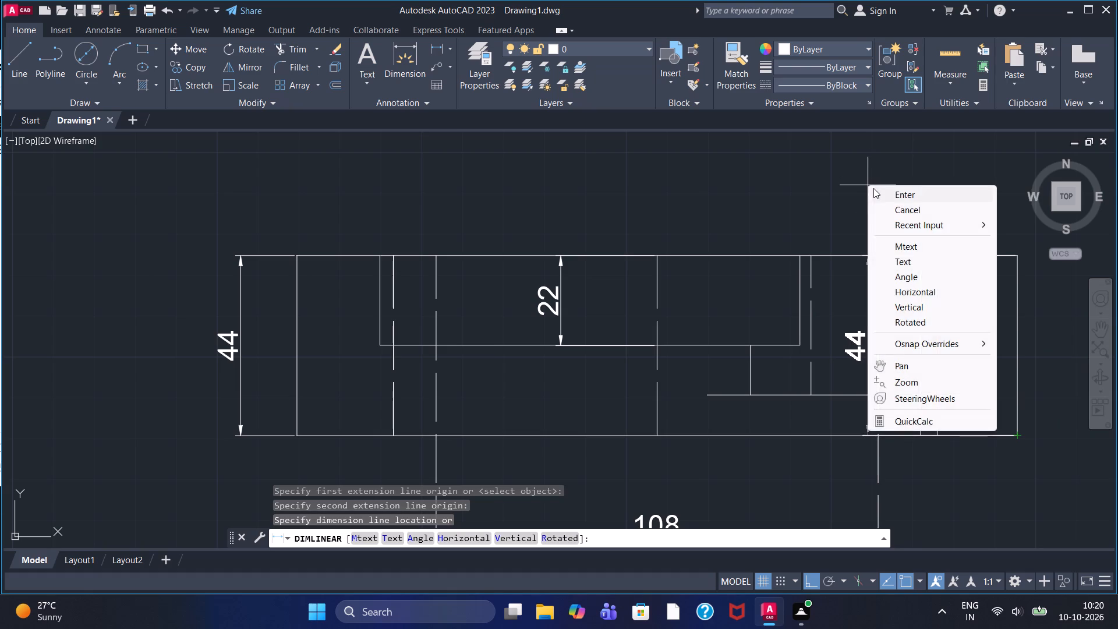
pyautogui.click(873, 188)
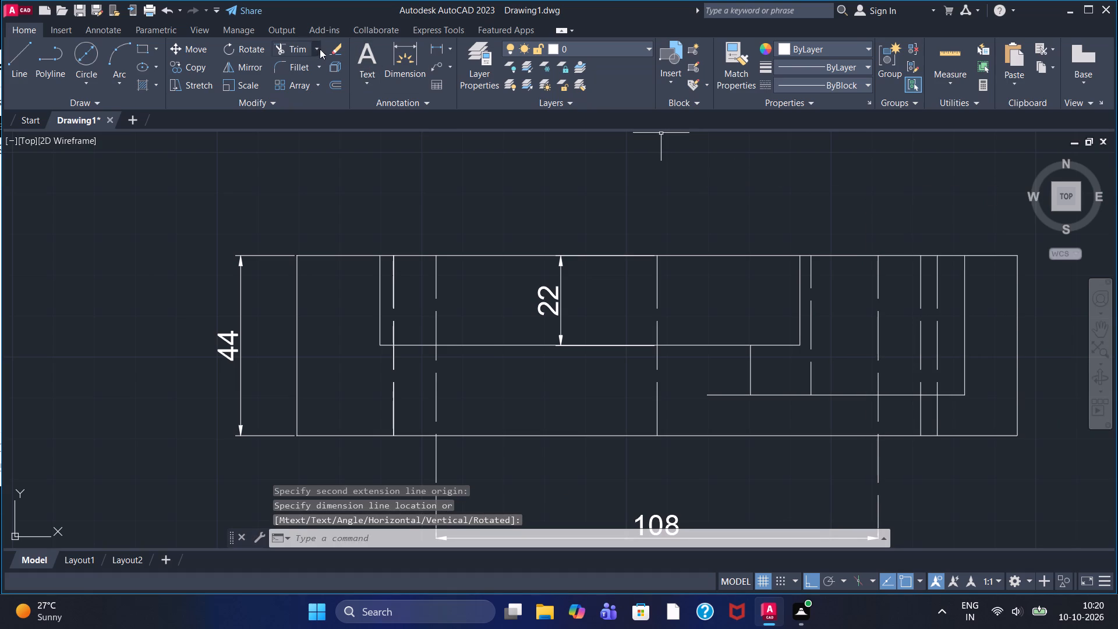
# Add a linear dimension for the rightmost inner solid vertical line, placed outside the rectangle's right edge.
pyautogui.click(434, 47)
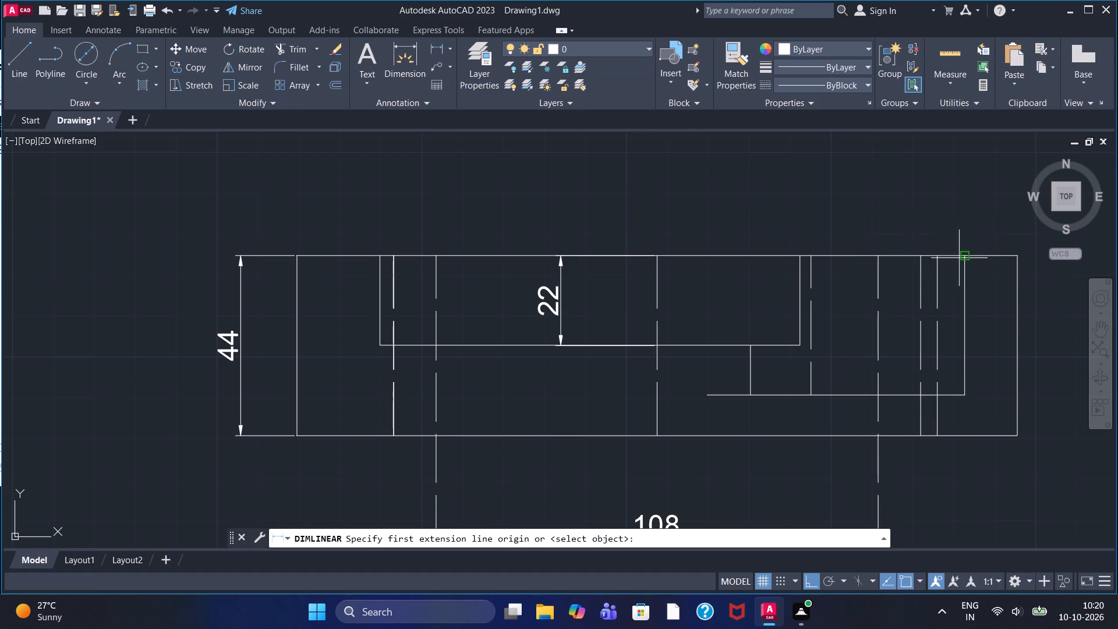
pyautogui.click(960, 258)
pyautogui.click(962, 394)
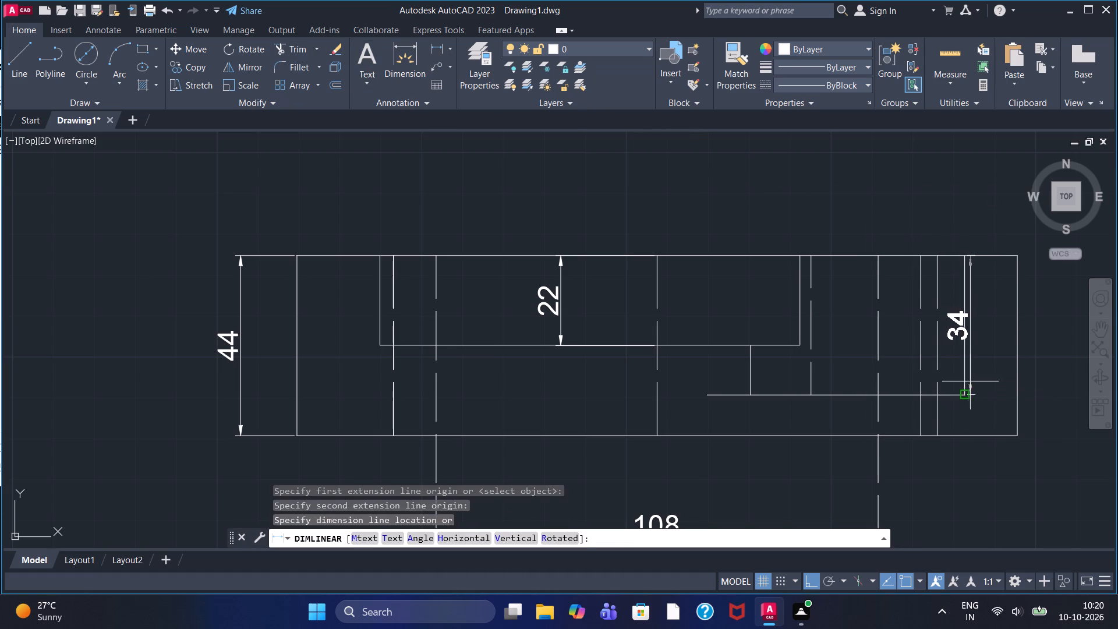
pyautogui.click(1060, 345)
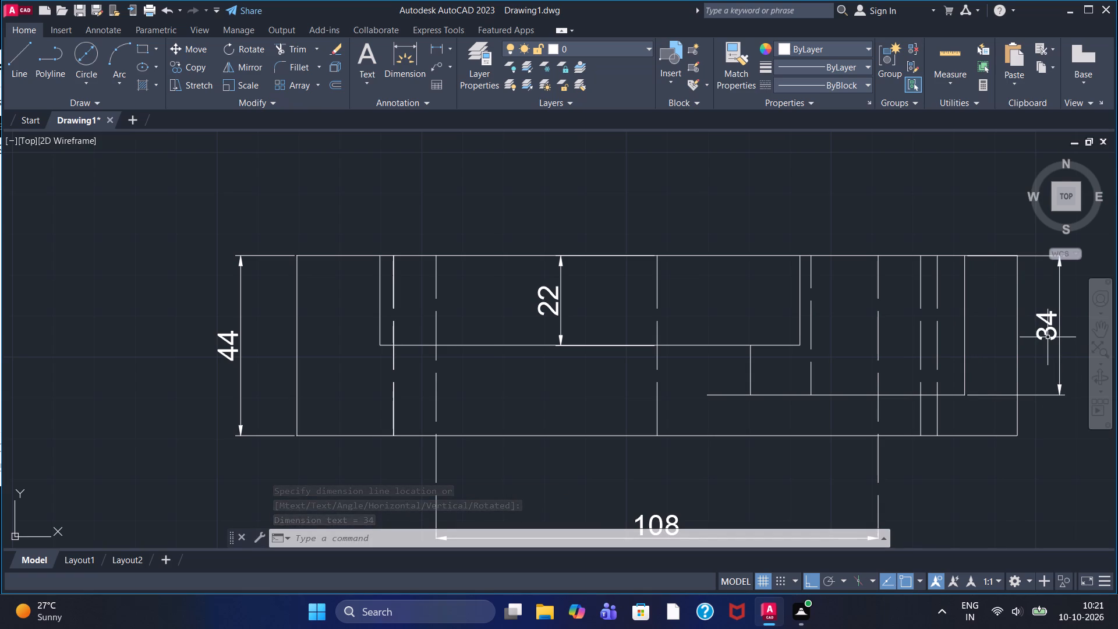
# Review the projected view and the slotted part below it, checking the outlines, dashed lines and dimensions of both.
pyautogui.scroll(1, 937, 411)
pyautogui.scroll(-2, 910, 437)
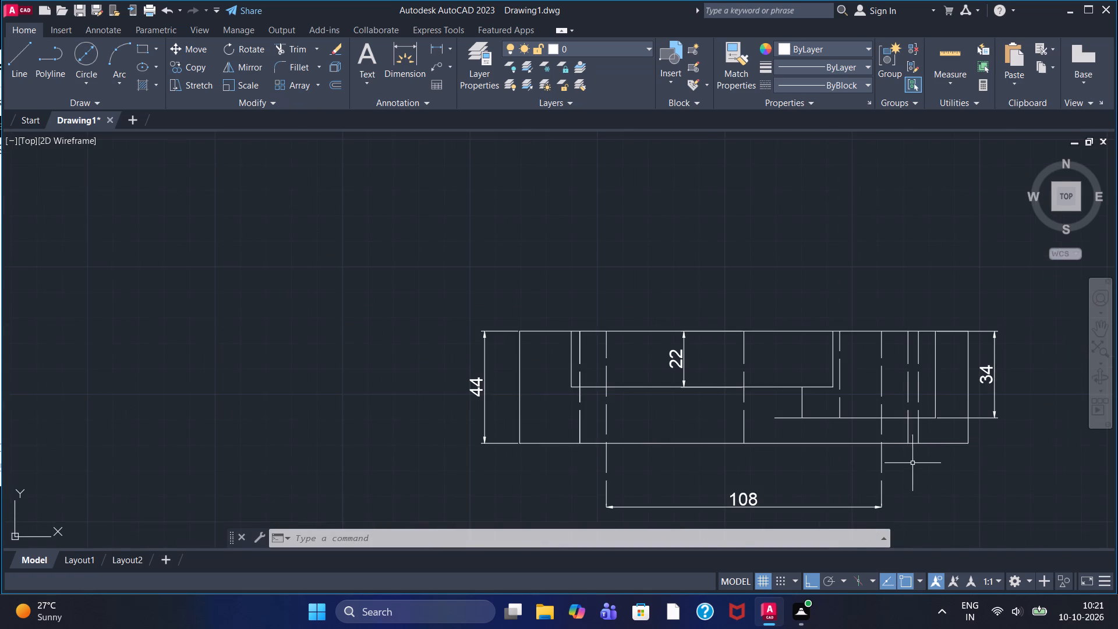
pyautogui.scroll(-1, 916, 465)
pyautogui.moveTo(928, 476); pyautogui.dragTo(862, 253, button='middle')
pyautogui.scroll(-1, 871, 294)
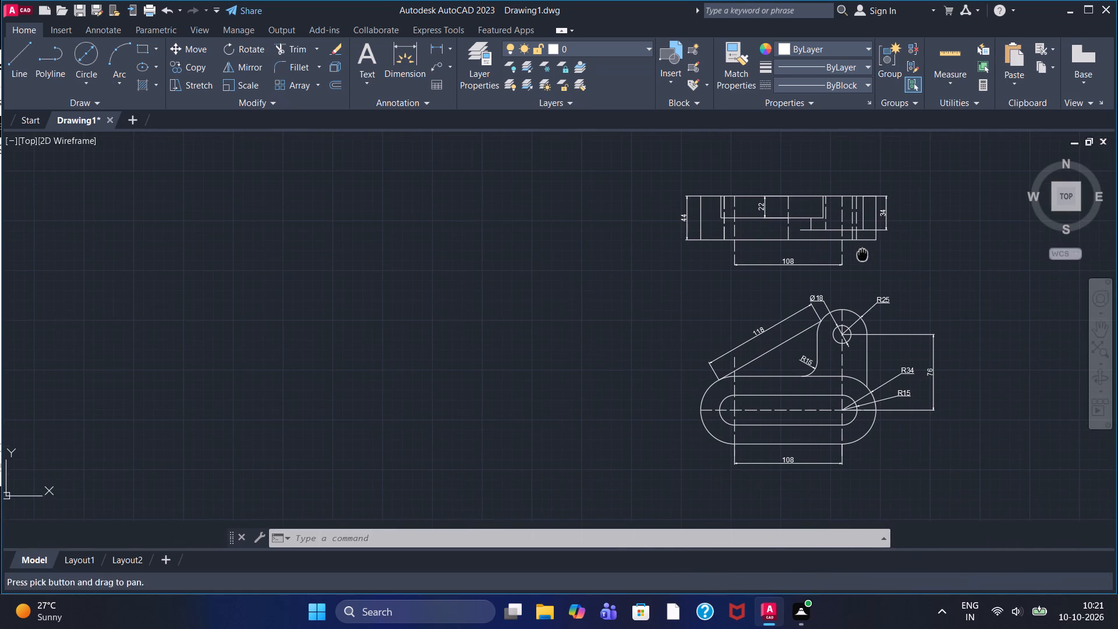
pyautogui.scroll(-1, 836, 362)
pyautogui.scroll(2, 822, 328)
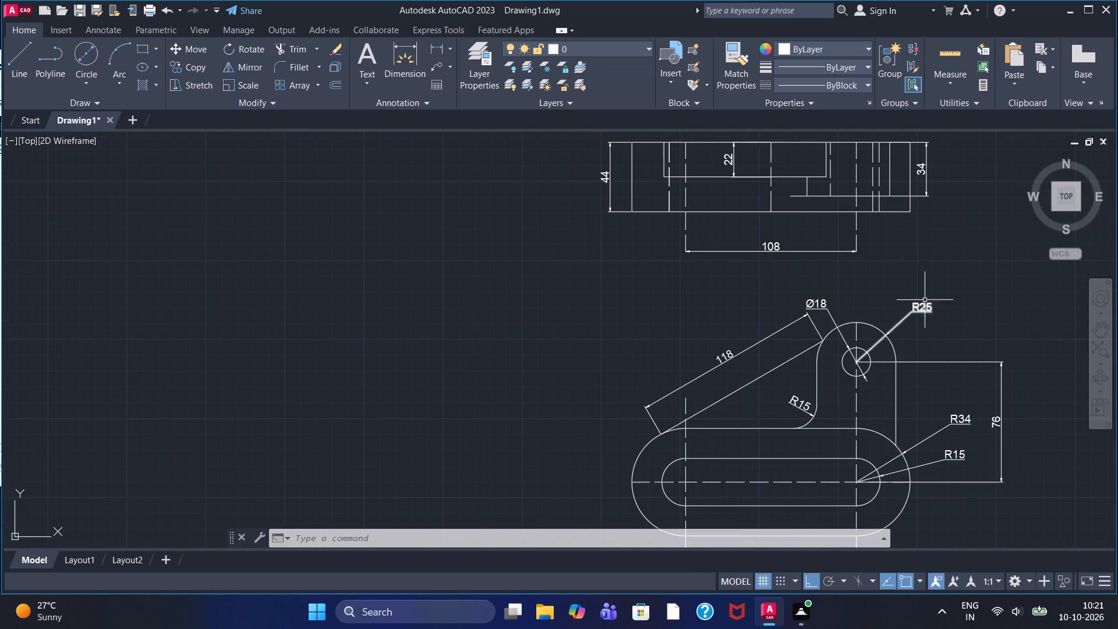
pyautogui.scroll(-1, 921, 260)
pyautogui.moveTo(989, 277); pyautogui.dragTo(935, 266, button='middle')
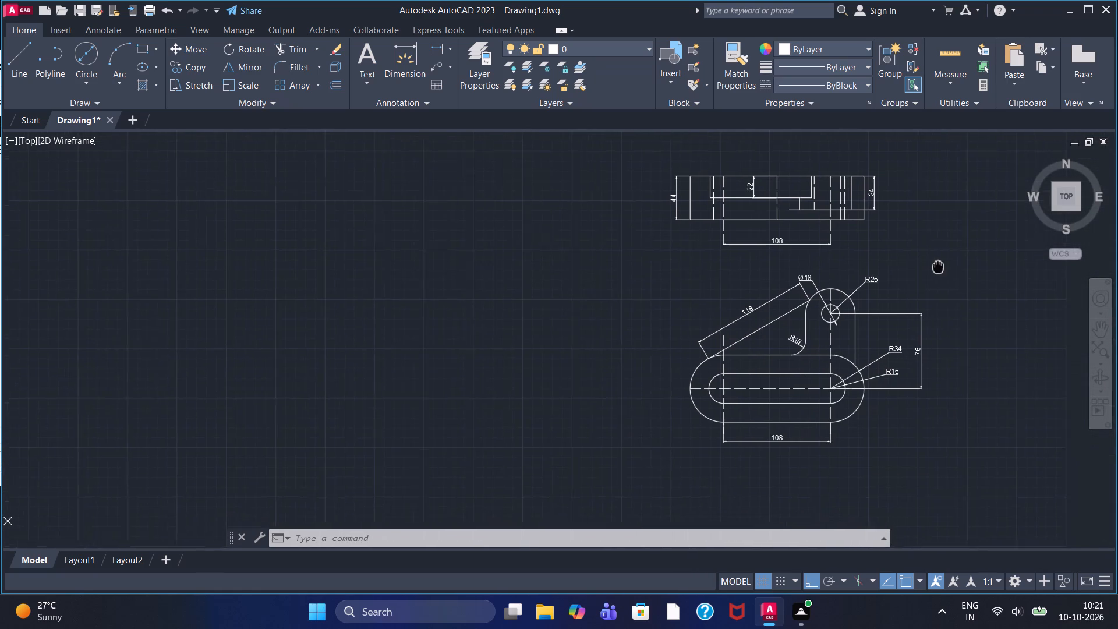
pyautogui.moveTo(935, 266); pyautogui.dragTo(824, 251, button='middle')
pyautogui.scroll(1, 741, 221)
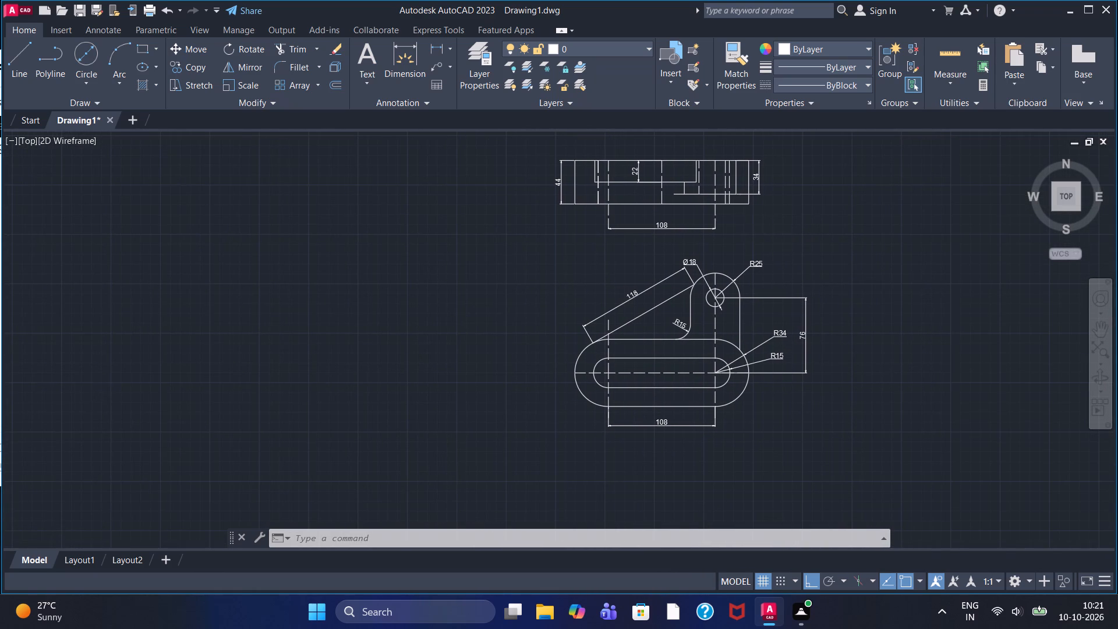
pyautogui.scroll(-1, 741, 221)
pyautogui.scroll(1, 741, 221)
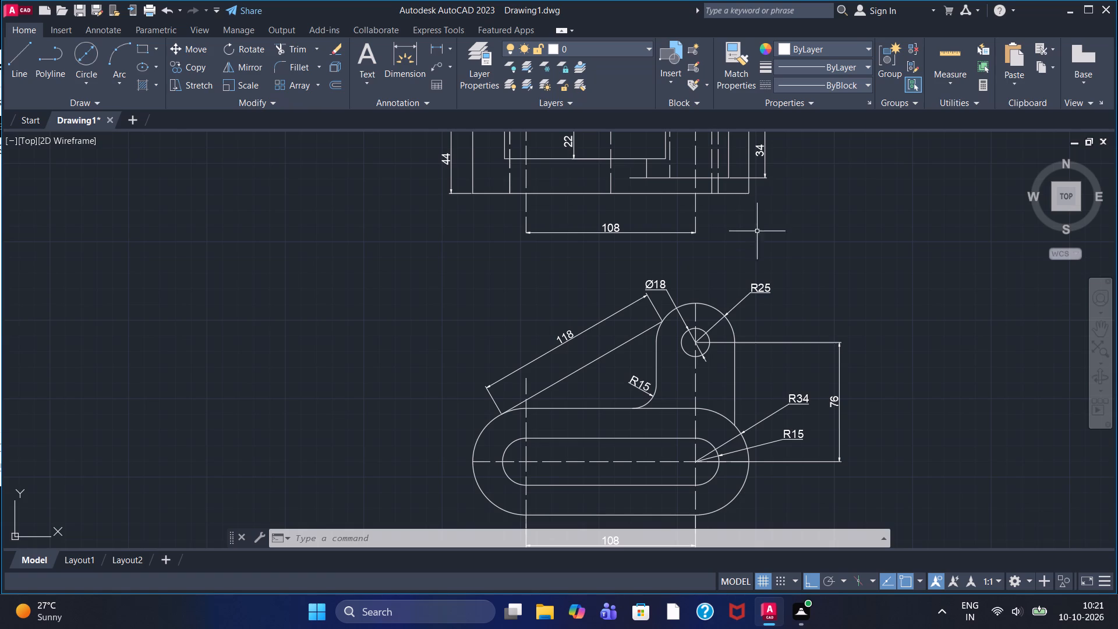
pyautogui.scroll(1, 798, 224)
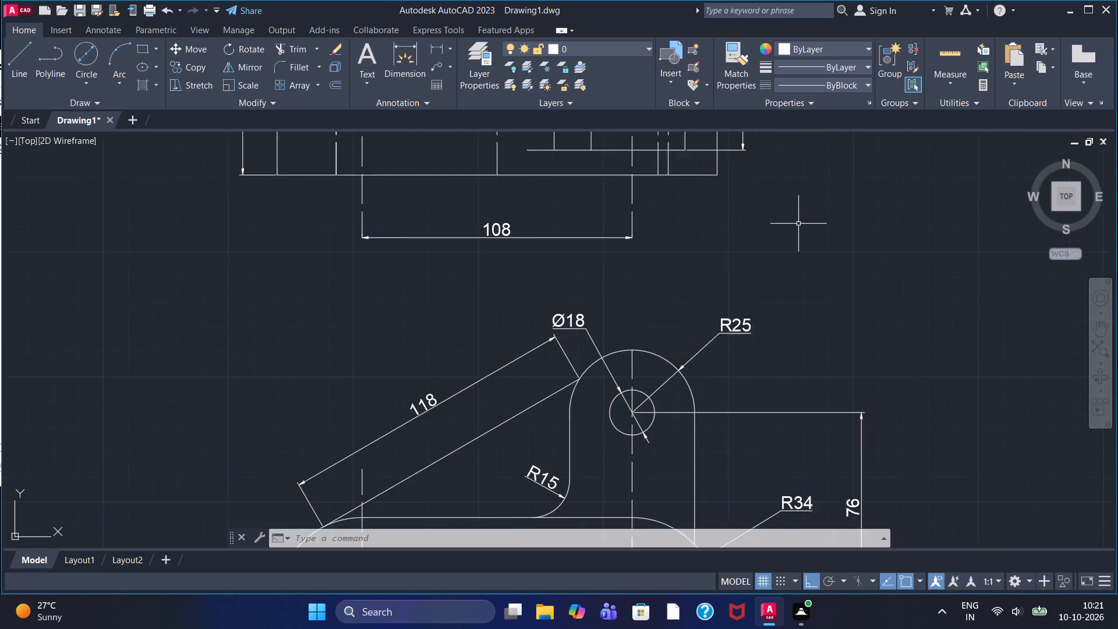
pyautogui.scroll(-2, 798, 224)
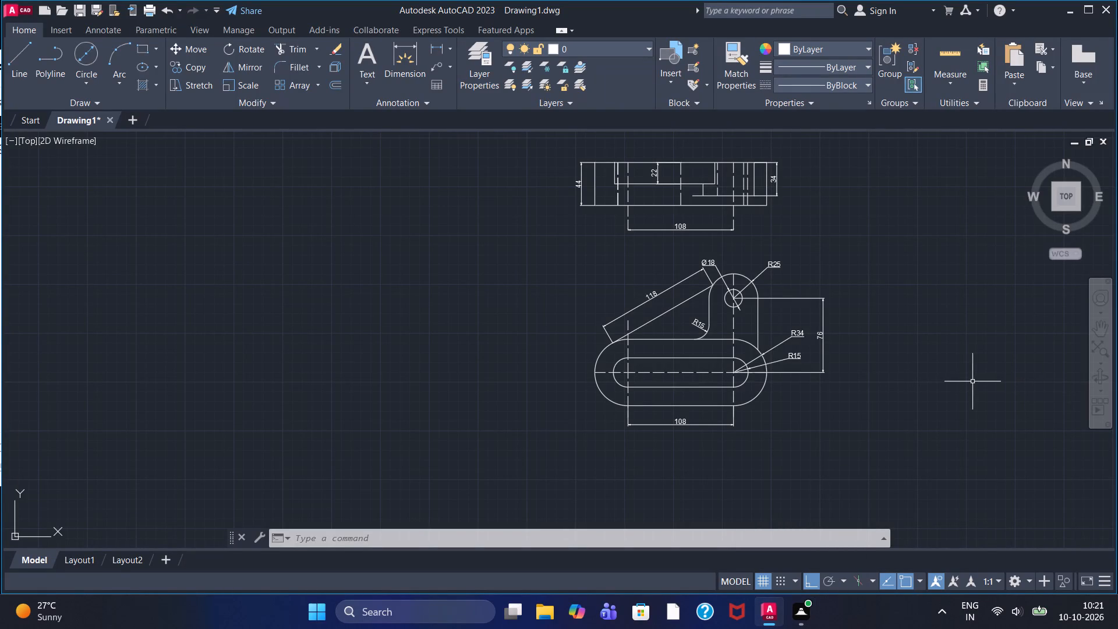
pyautogui.scroll(-1, 700, 232)
pyautogui.scroll(2, 707, 224)
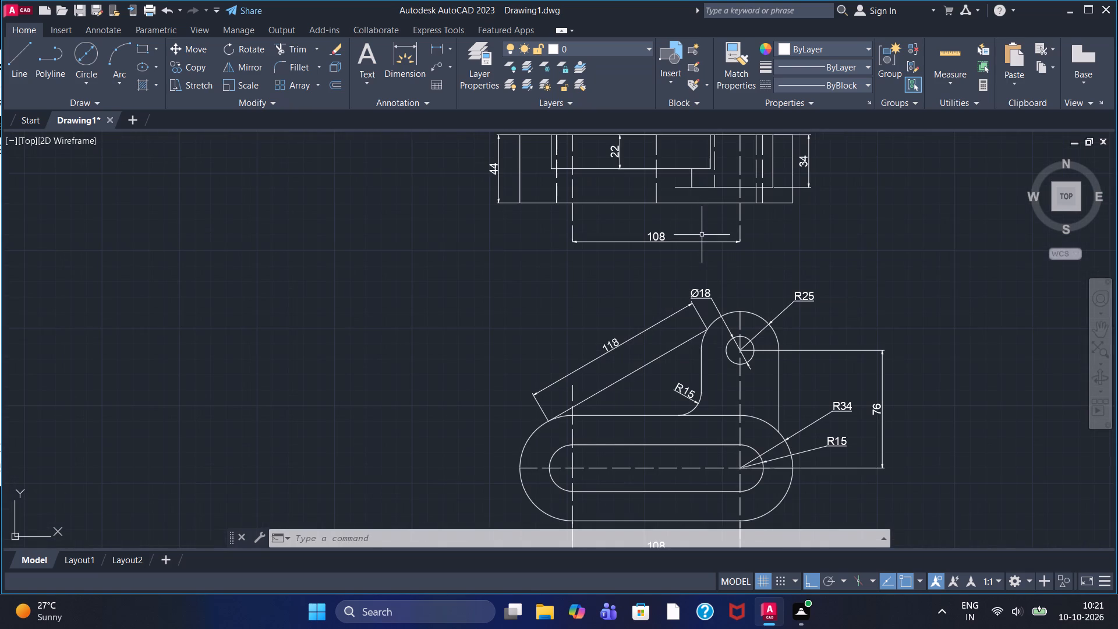
pyautogui.scroll(-1, 695, 242)
pyautogui.moveTo(597, 277); pyautogui.dragTo(415, 276, button='middle')
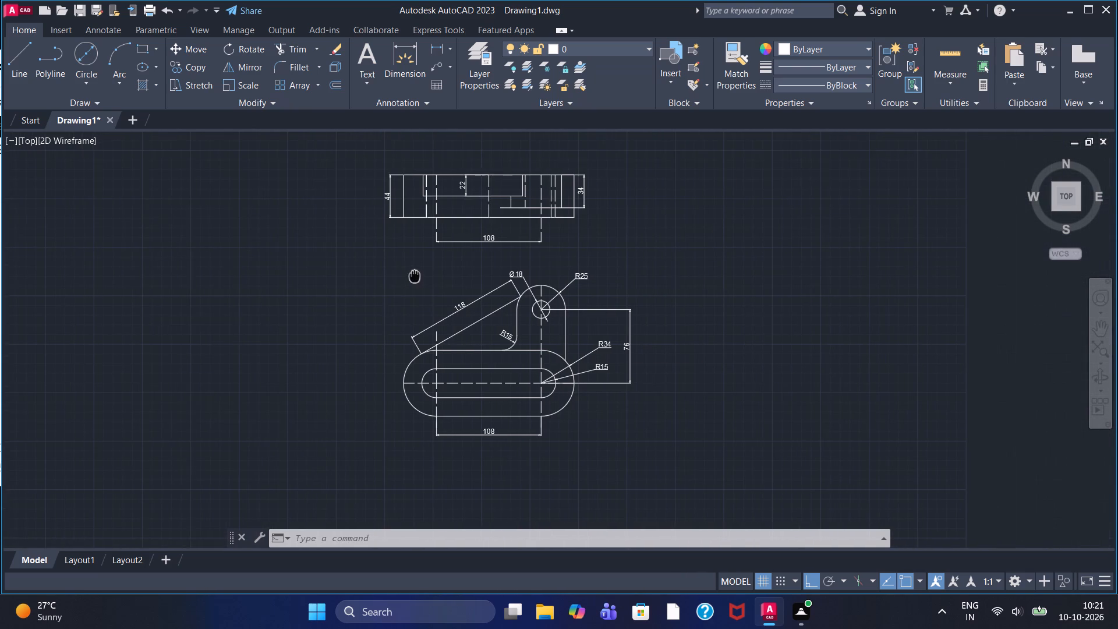
pyautogui.moveTo(415, 276); pyautogui.dragTo(414, 276, button='middle')
pyautogui.scroll(-1, 426, 225)
pyautogui.scroll(1, 429, 209)
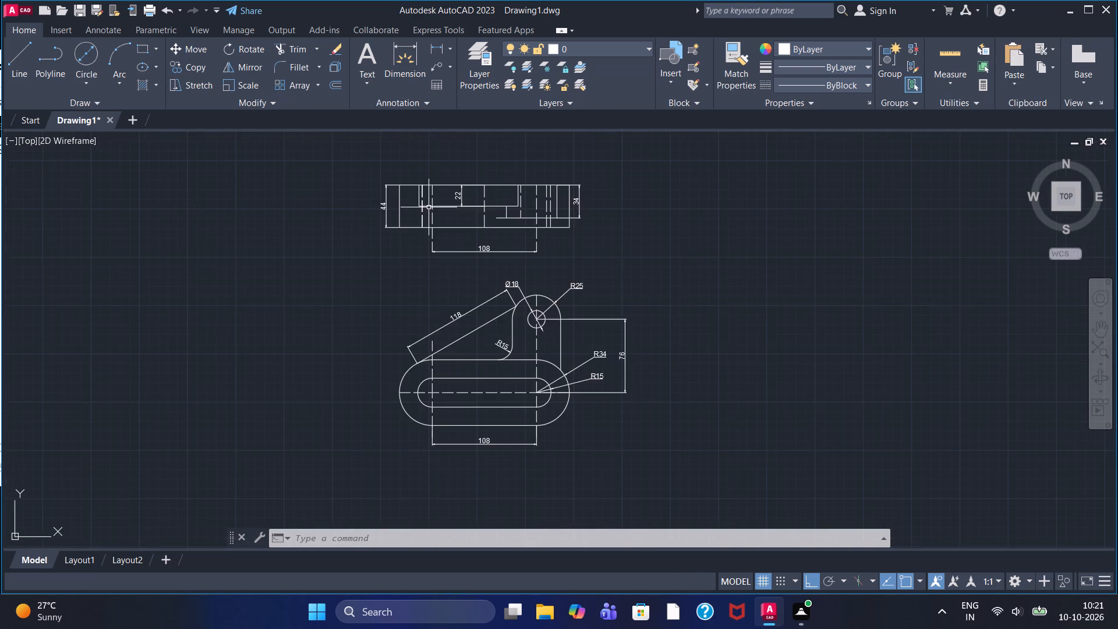
pyautogui.scroll(4, 429, 207)
pyautogui.scroll(-2, 449, 194)
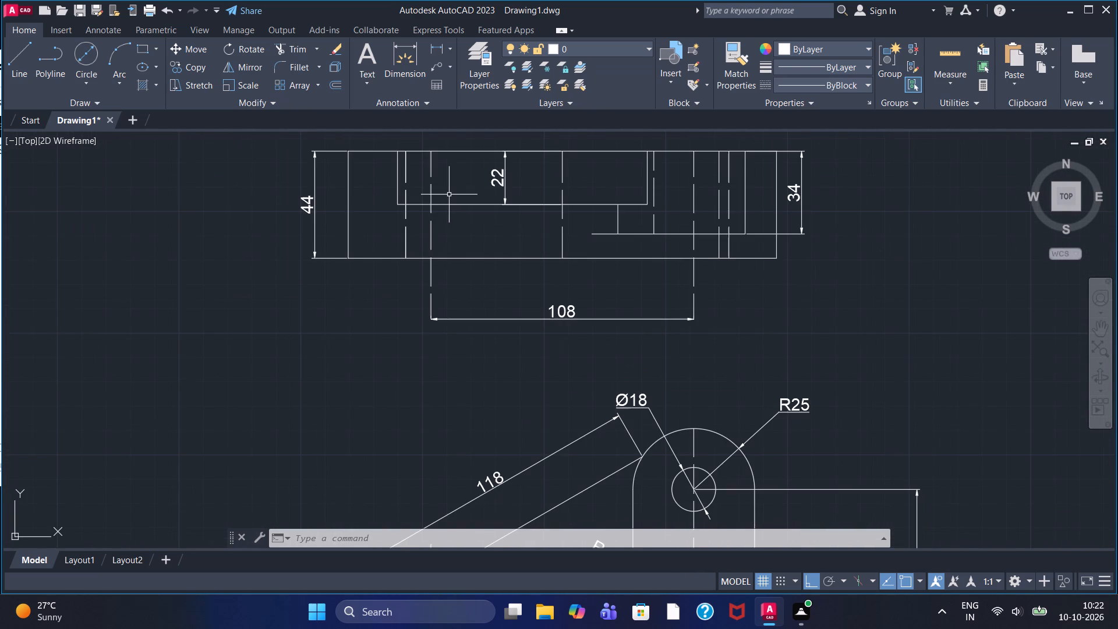
pyautogui.scroll(-2, 448, 198)
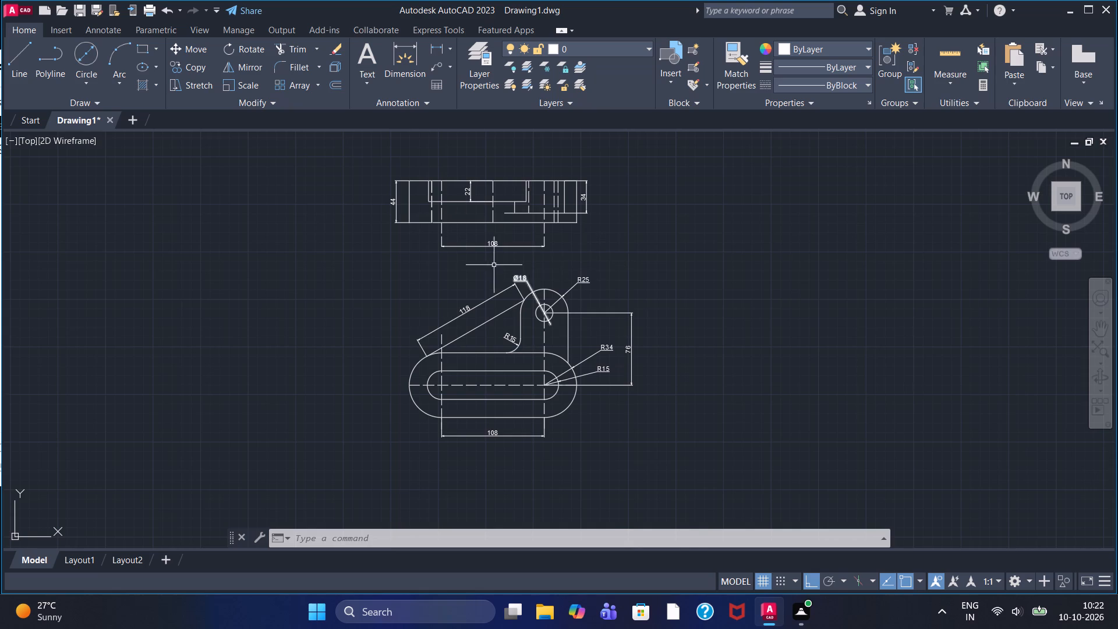
pyautogui.scroll(2, 490, 259)
pyautogui.scroll(-1, 469, 239)
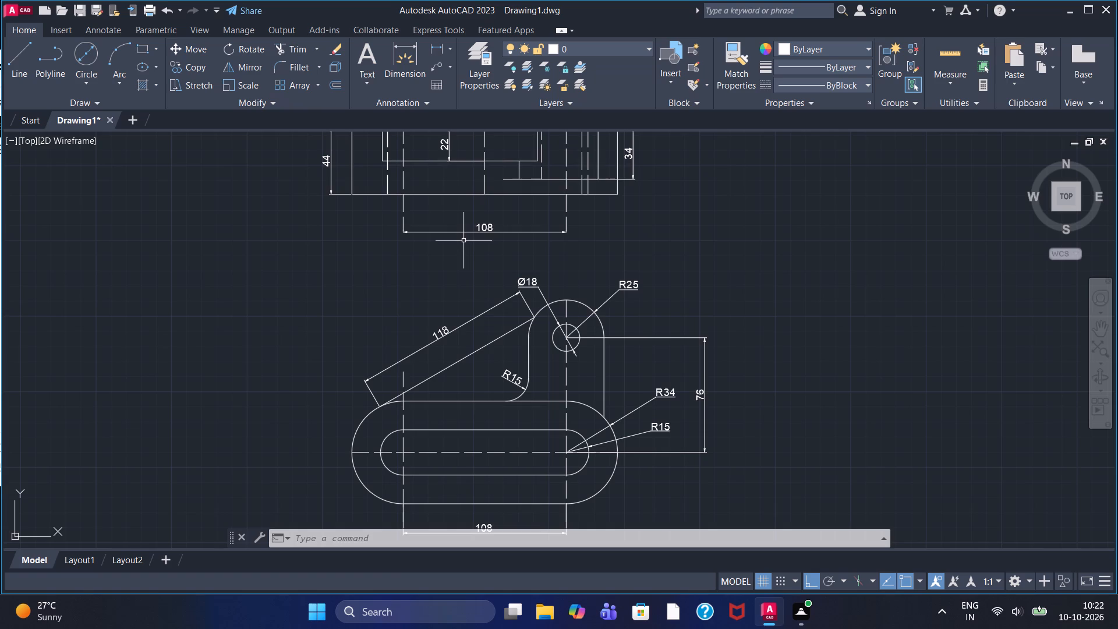
pyautogui.scroll(1, 464, 241)
pyautogui.scroll(-1, 464, 241)
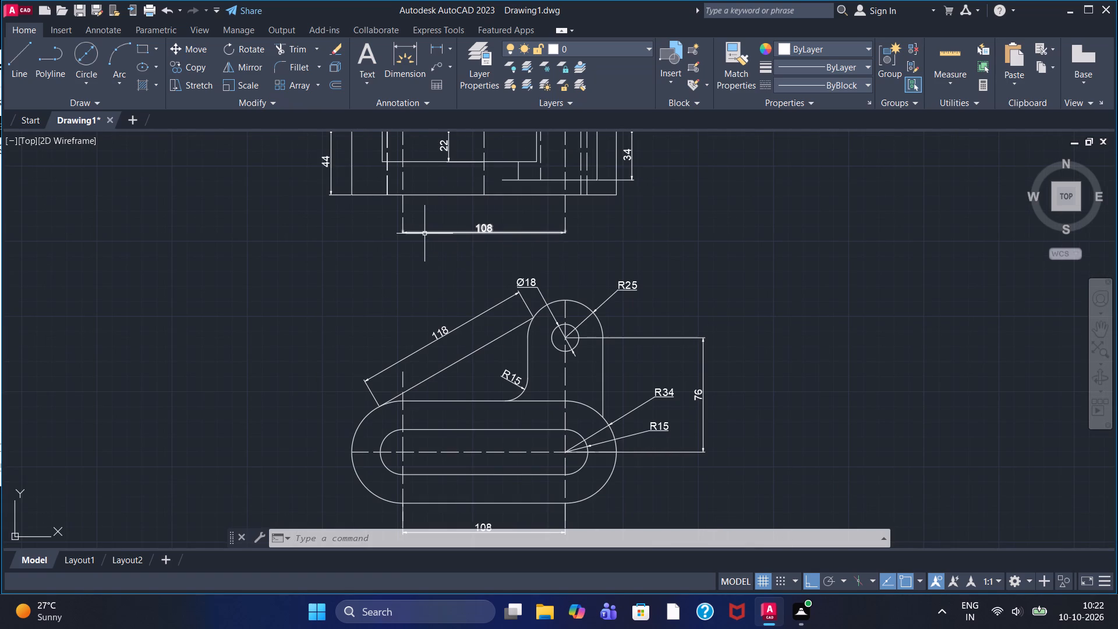
pyautogui.scroll(1, 422, 234)
pyautogui.scroll(-1, 422, 234)
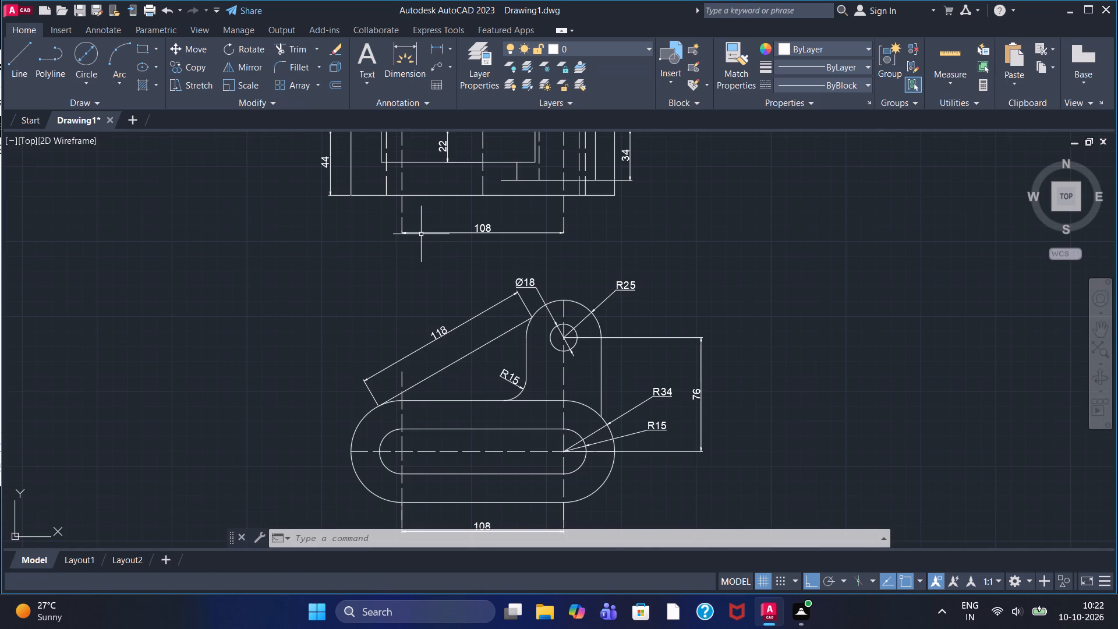
pyautogui.scroll(1, 419, 231)
pyautogui.scroll(-1, 562, 306)
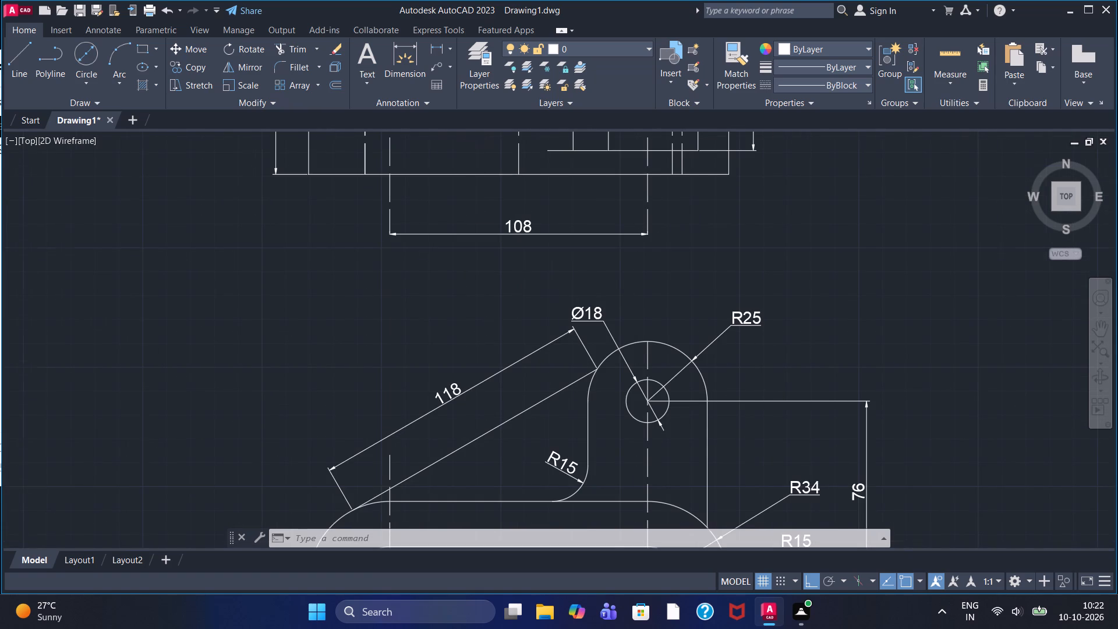
pyautogui.scroll(-1, 556, 306)
pyautogui.scroll(1, 552, 318)
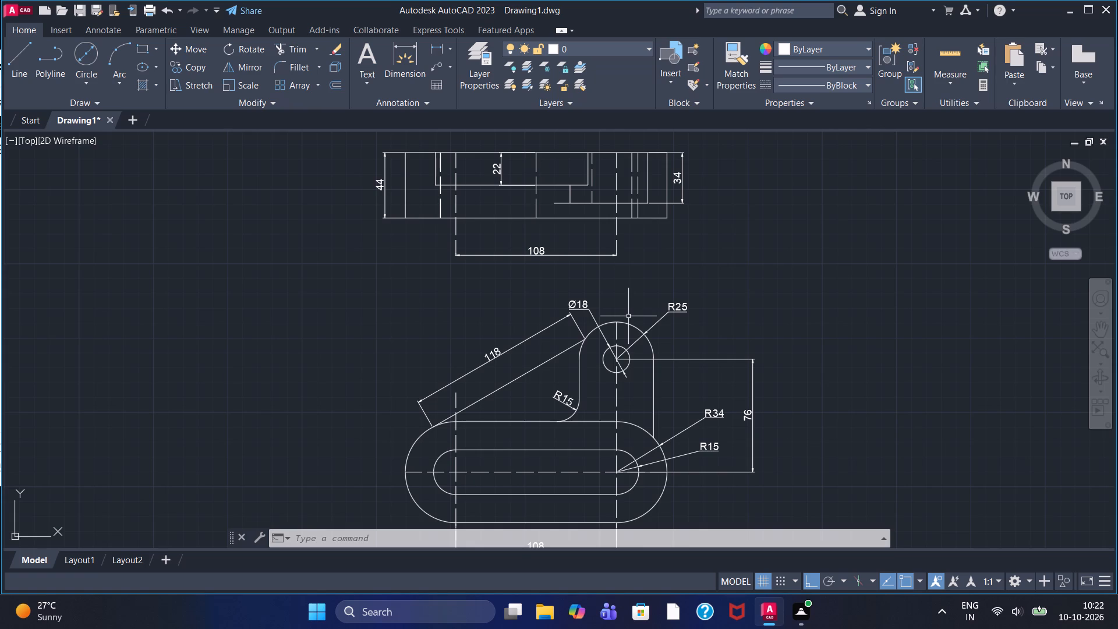
pyautogui.scroll(-1, 628, 316)
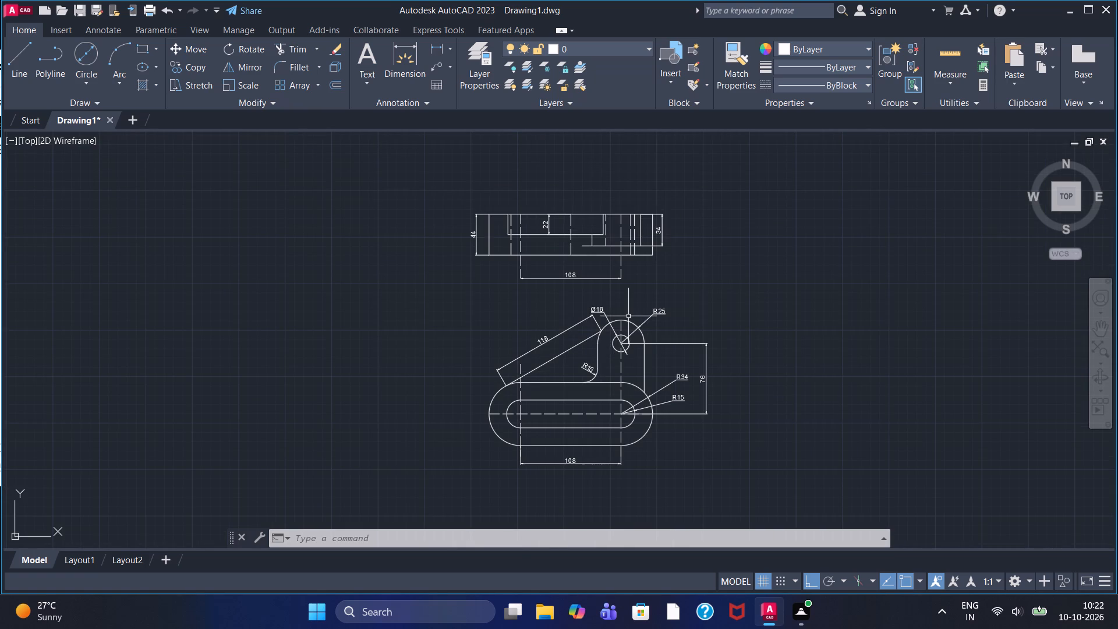
# Inspect the overall drawing, checking the slotted part's radius, diameter and linear dimensions against the projected view above it.
pyautogui.scroll(-1, 628, 316)
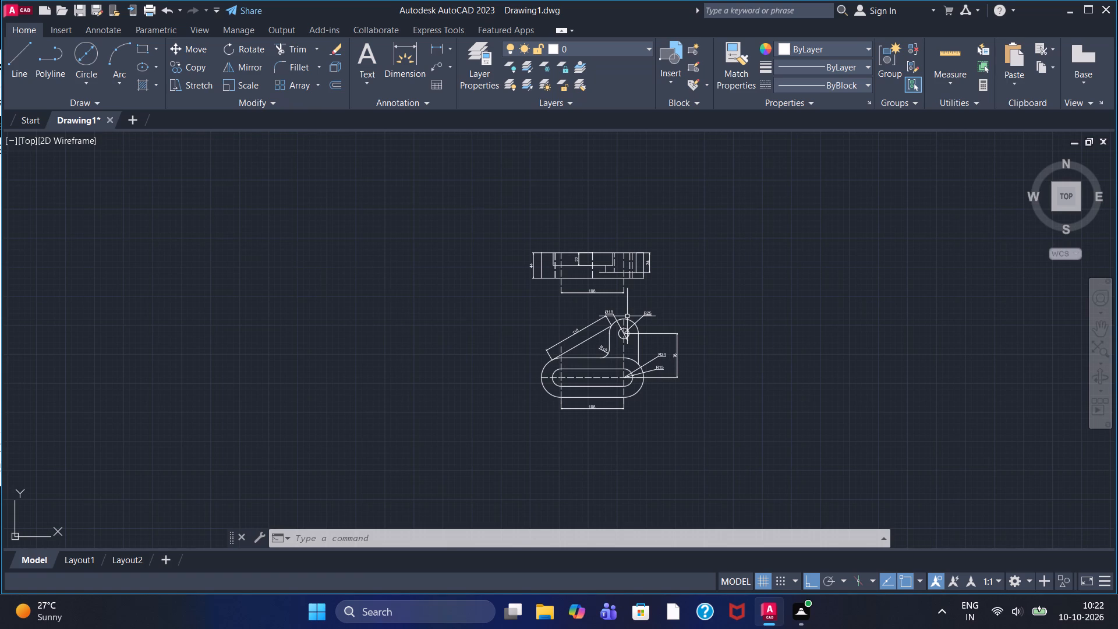
pyautogui.scroll(-1, 627, 316)
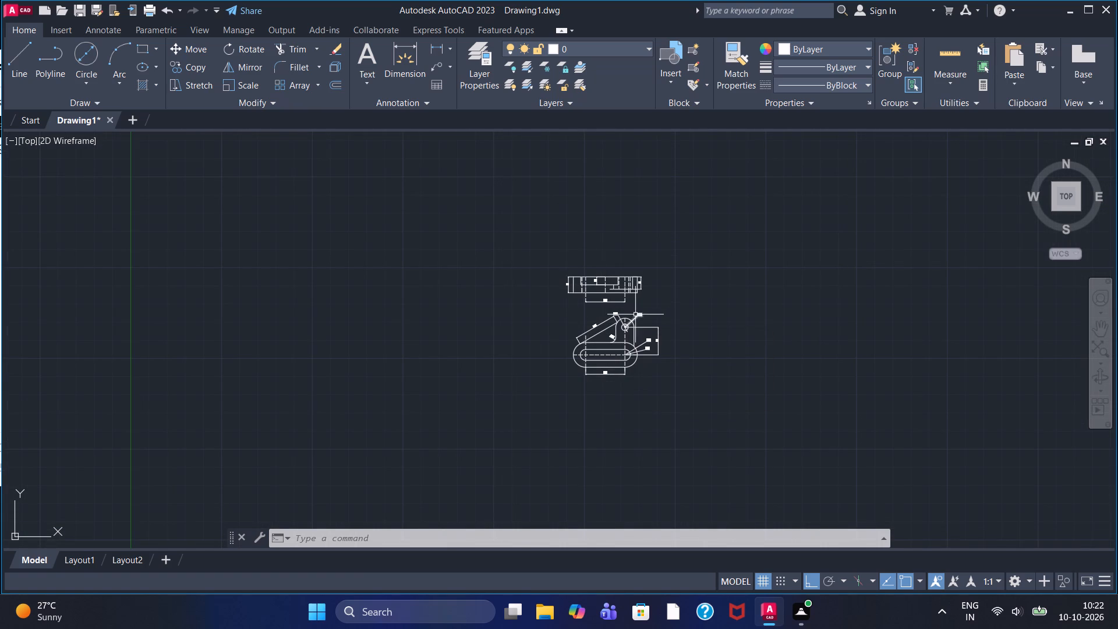
pyautogui.scroll(2, 611, 313)
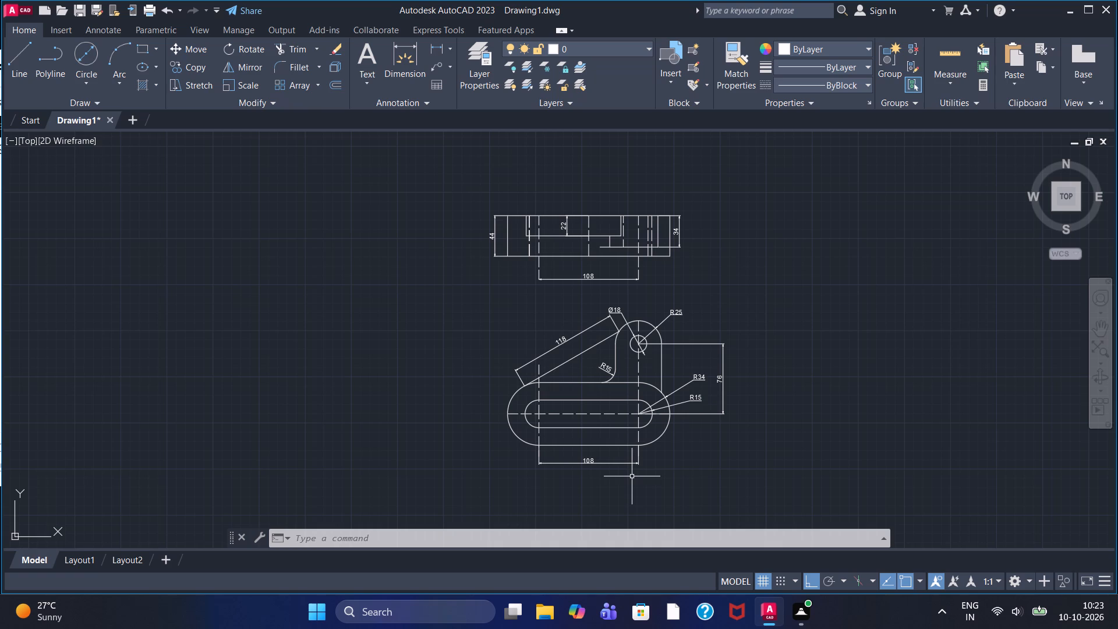
pyautogui.scroll(-1, 631, 477)
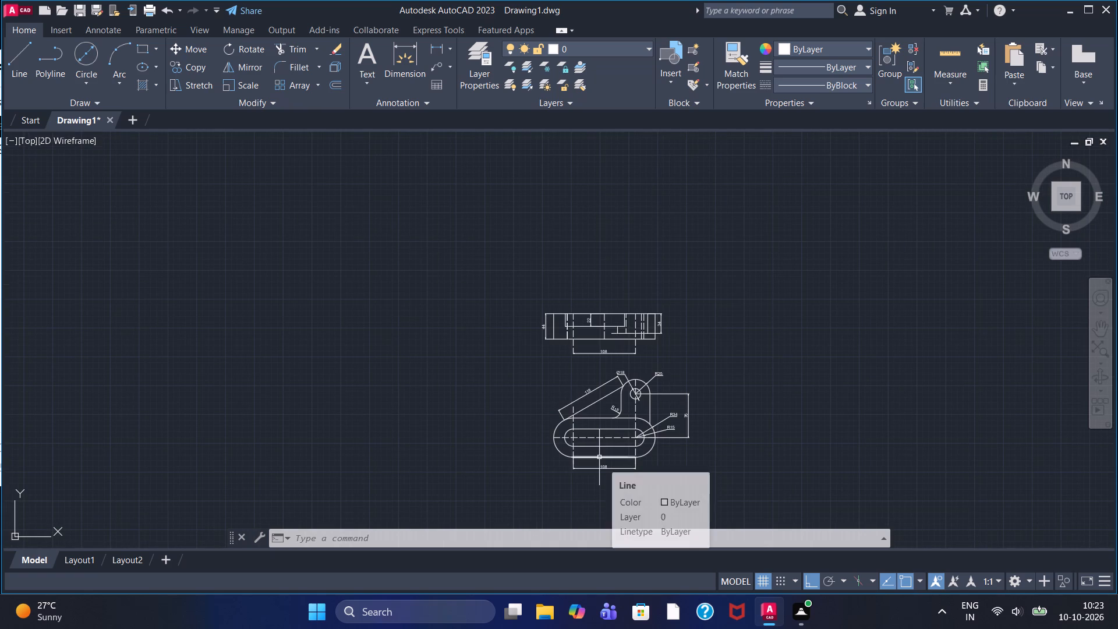
pyautogui.scroll(2, 607, 453)
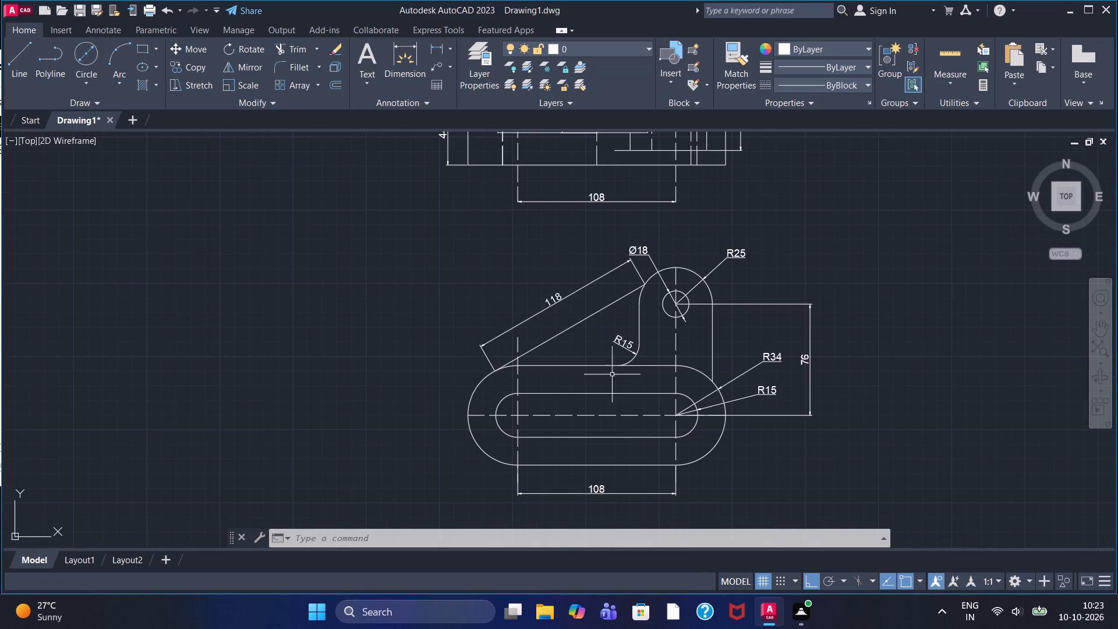
pyautogui.moveTo(545, 236); pyautogui.dragTo(525, 275, button='middle')
pyautogui.scroll(-1, 525, 275)
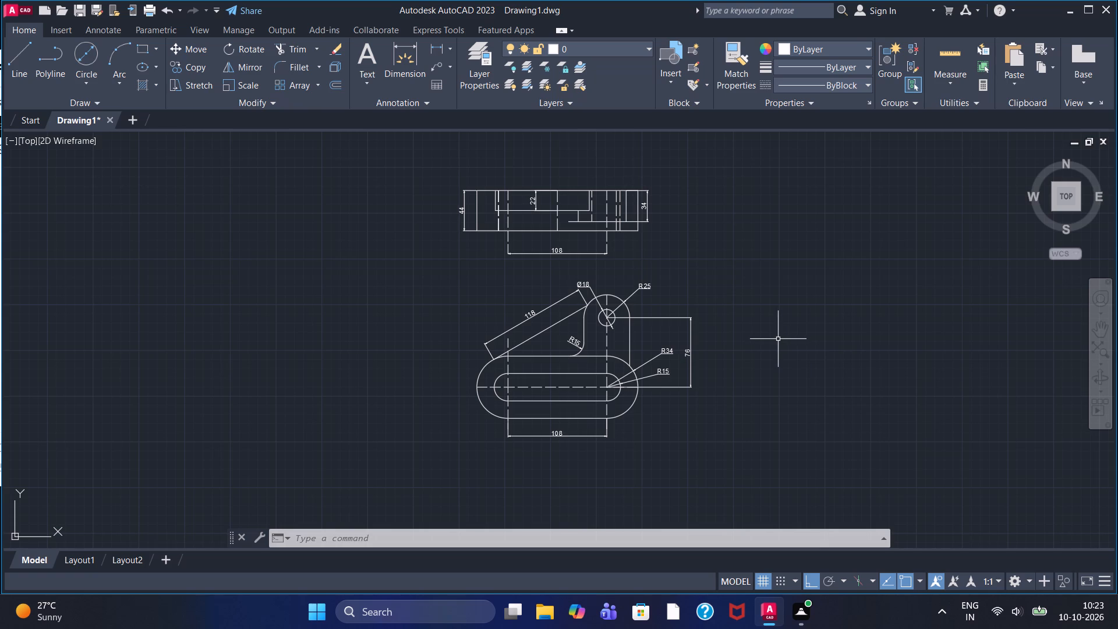
pyautogui.scroll(1, 778, 339)
pyautogui.scroll(-1, 519, 268)
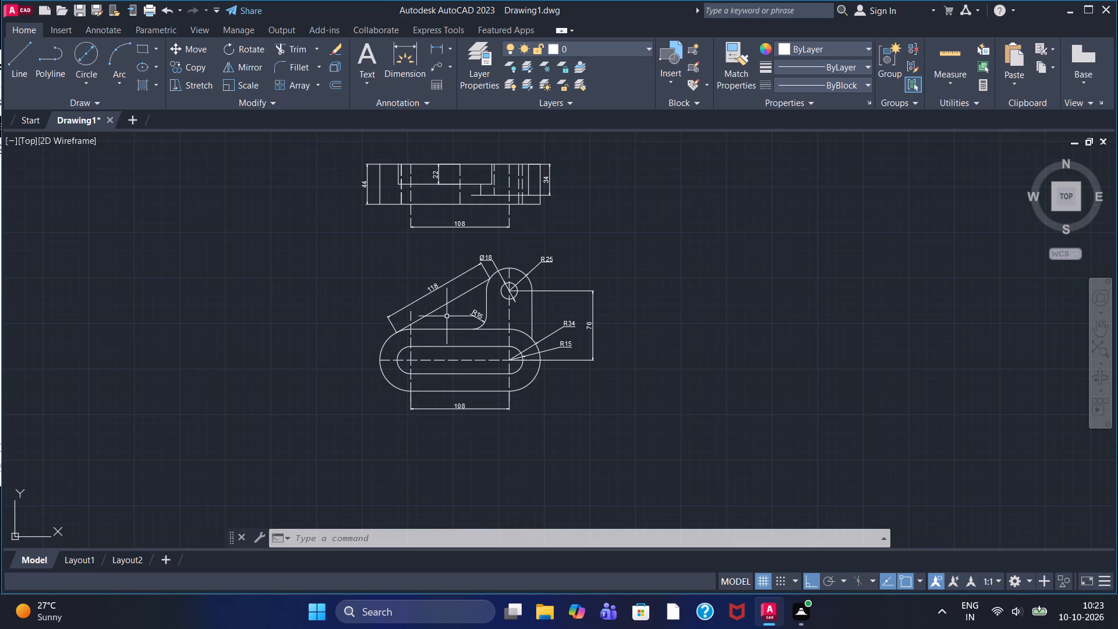
pyautogui.scroll(-1, 447, 316)
pyautogui.scroll(1, 446, 316)
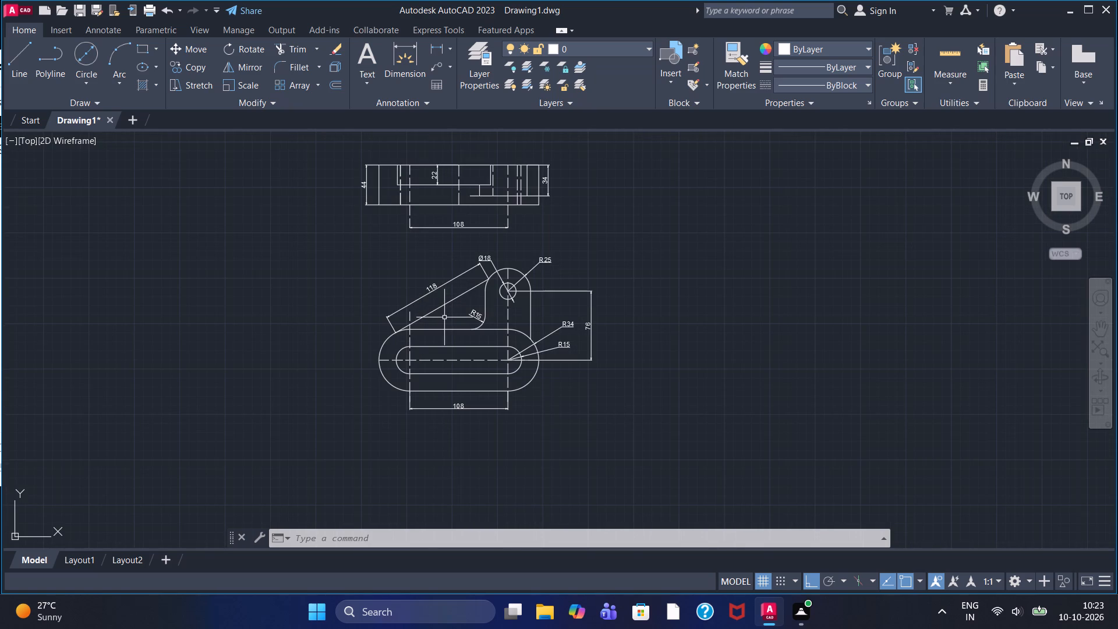
pyautogui.scroll(-1, 444, 317)
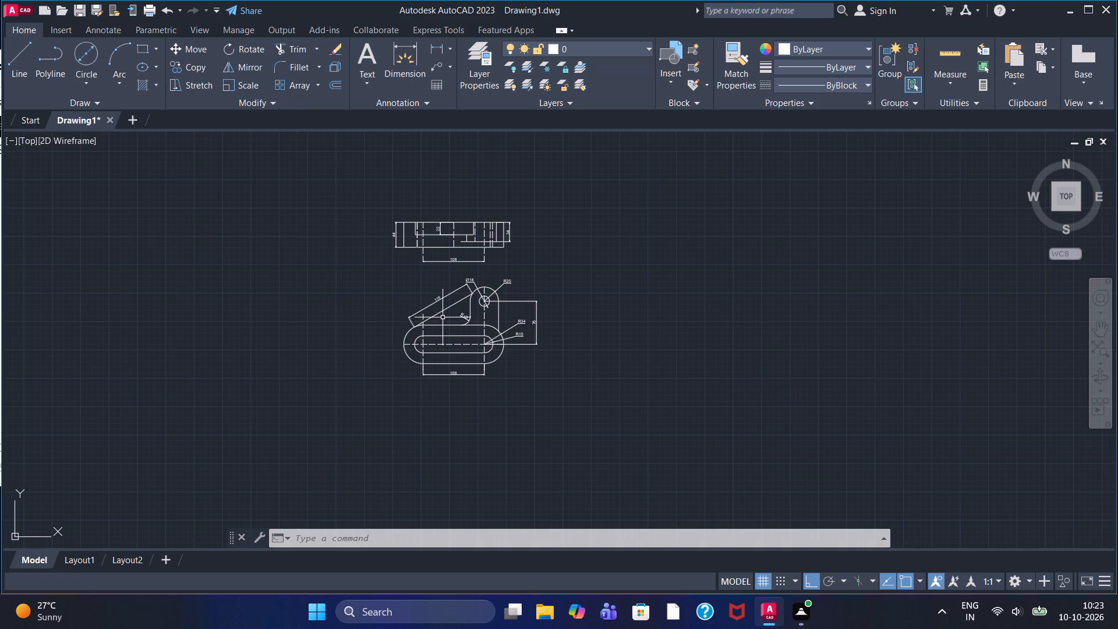
pyautogui.scroll(-1, 441, 317)
pyautogui.scroll(1, 441, 317)
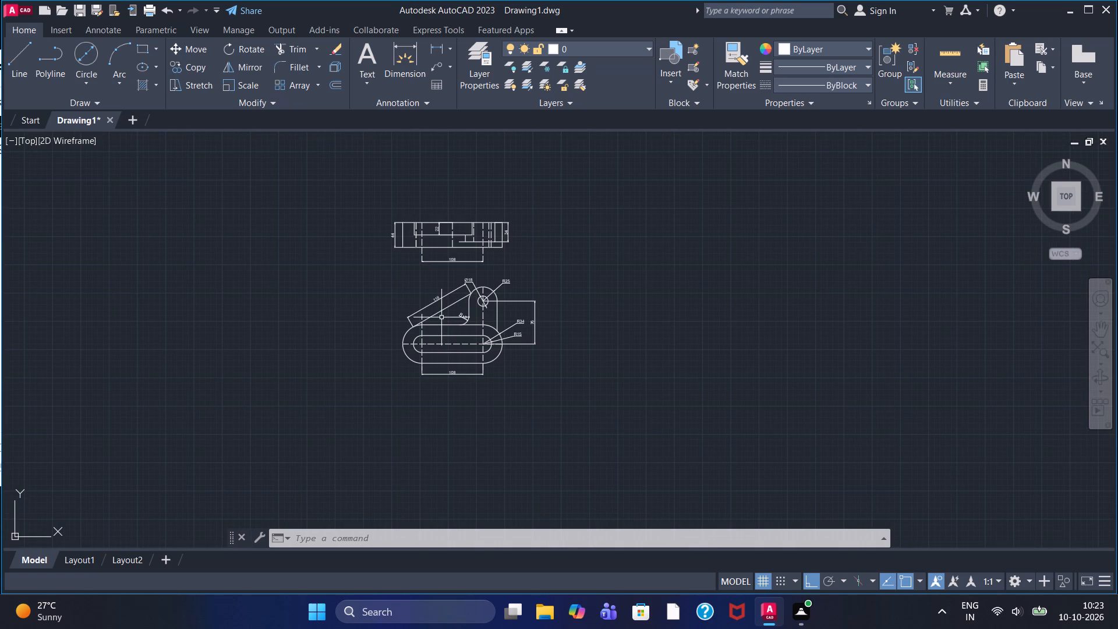
pyautogui.scroll(-1, 441, 317)
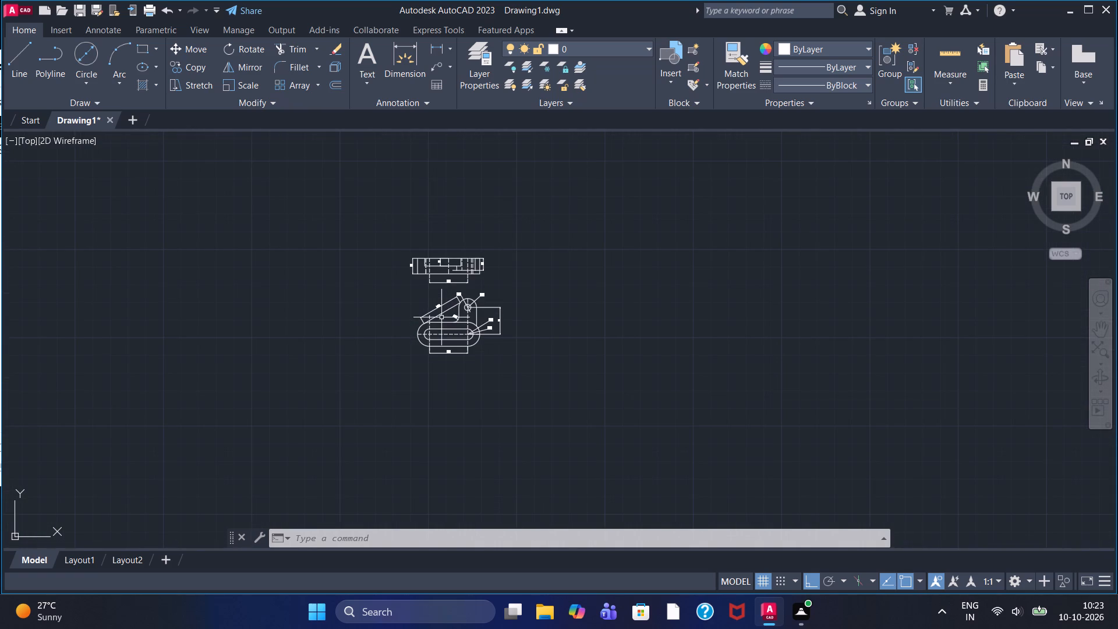
pyautogui.scroll(-1, 441, 317)
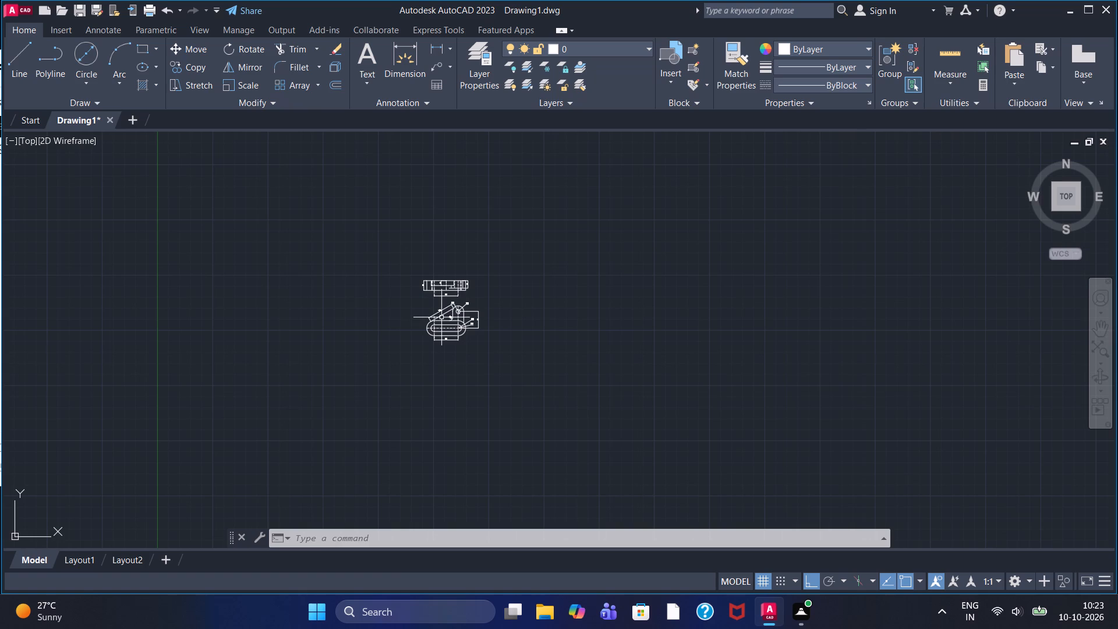
pyautogui.scroll(-1, 441, 317)
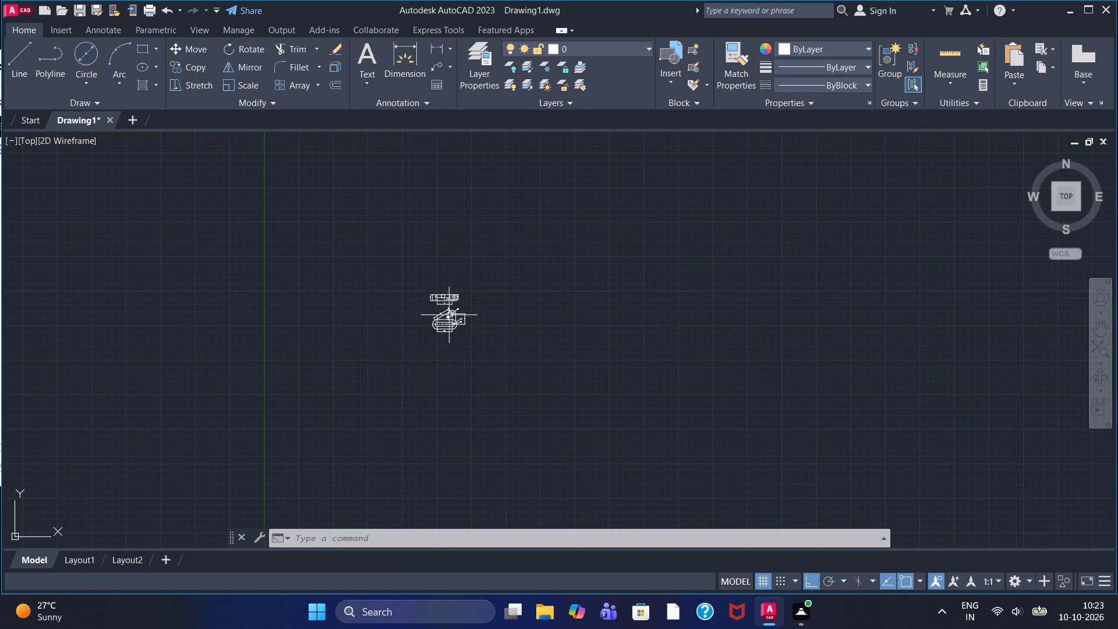
pyautogui.scroll(2, 404, 320)
pyautogui.scroll(2, 503, 308)
pyautogui.moveTo(472, 267); pyautogui.dragTo(472, 267, button='middle')
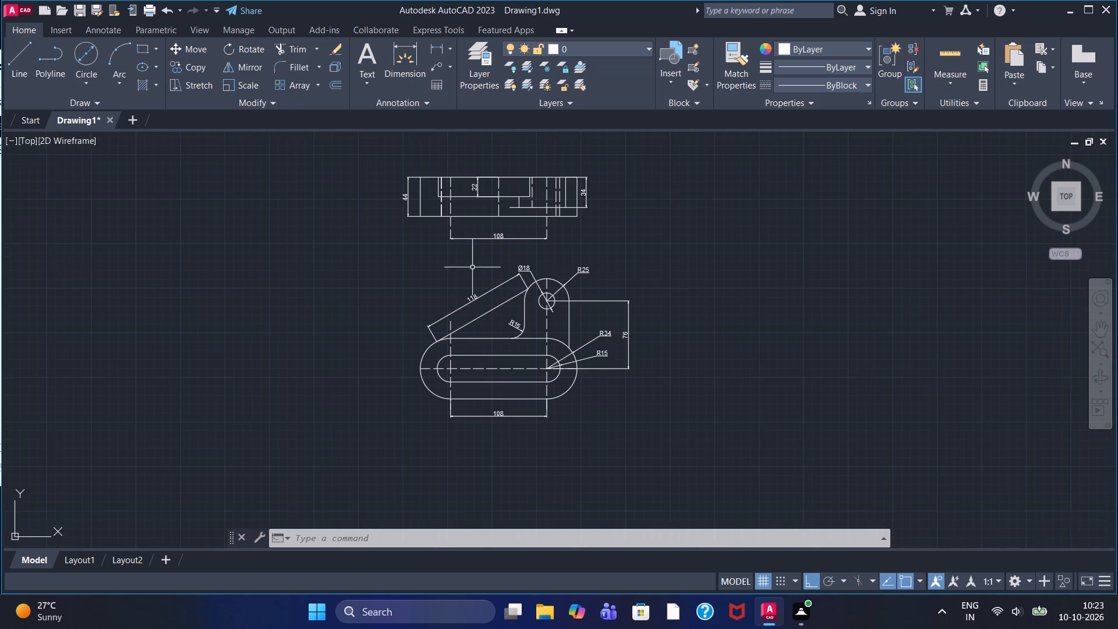
pyautogui.moveTo(472, 267); pyautogui.dragTo(425, 294, button='middle')
pyautogui.scroll(-1, 425, 288)
pyautogui.scroll(2, 426, 295)
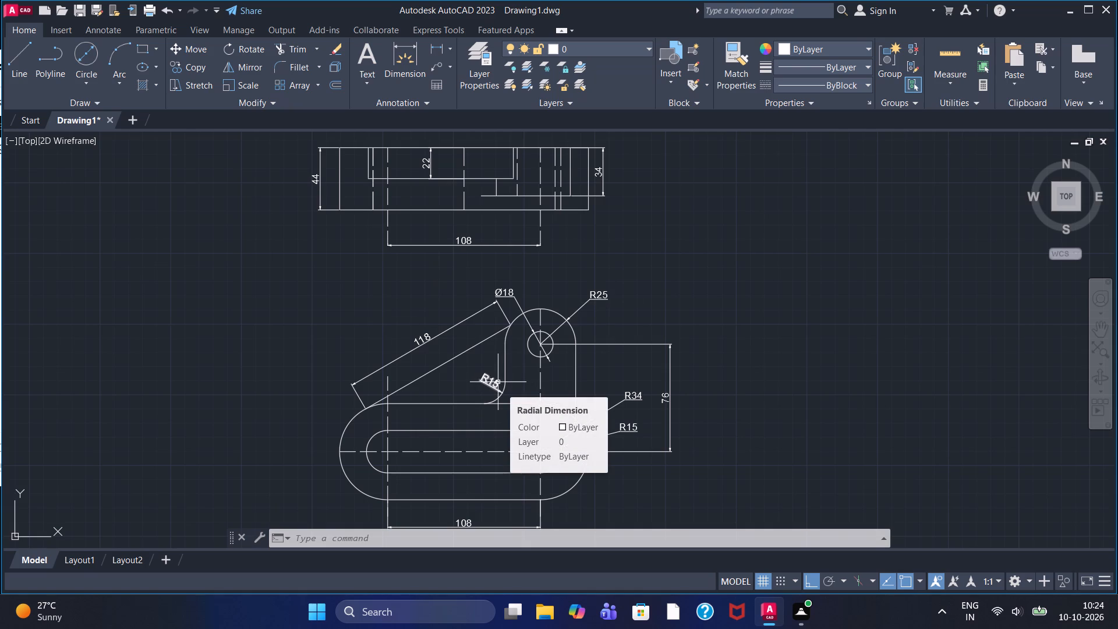
pyautogui.scroll(-1, 498, 382)
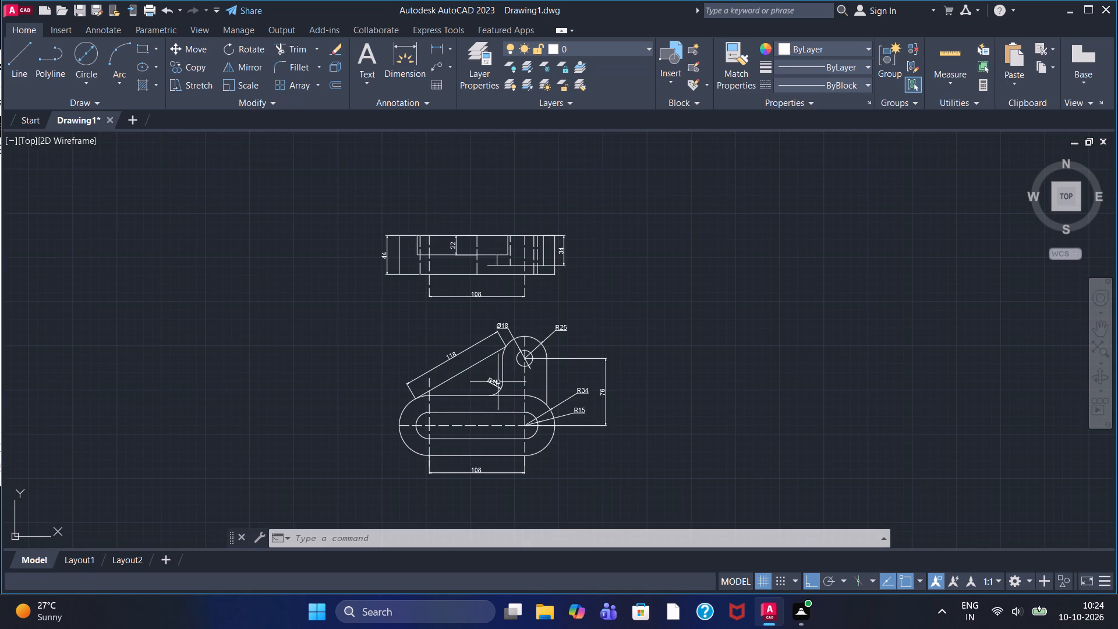
pyautogui.scroll(-1, 498, 382)
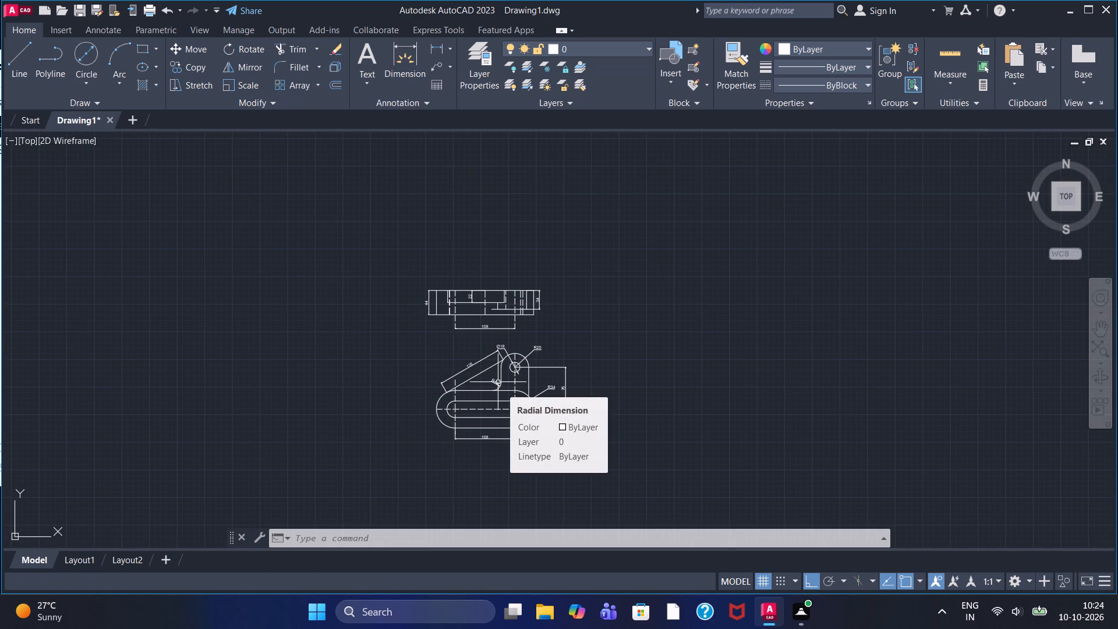
pyautogui.scroll(2, 498, 382)
pyautogui.moveTo(377, 310); pyautogui.dragTo(384, 291, button='middle')
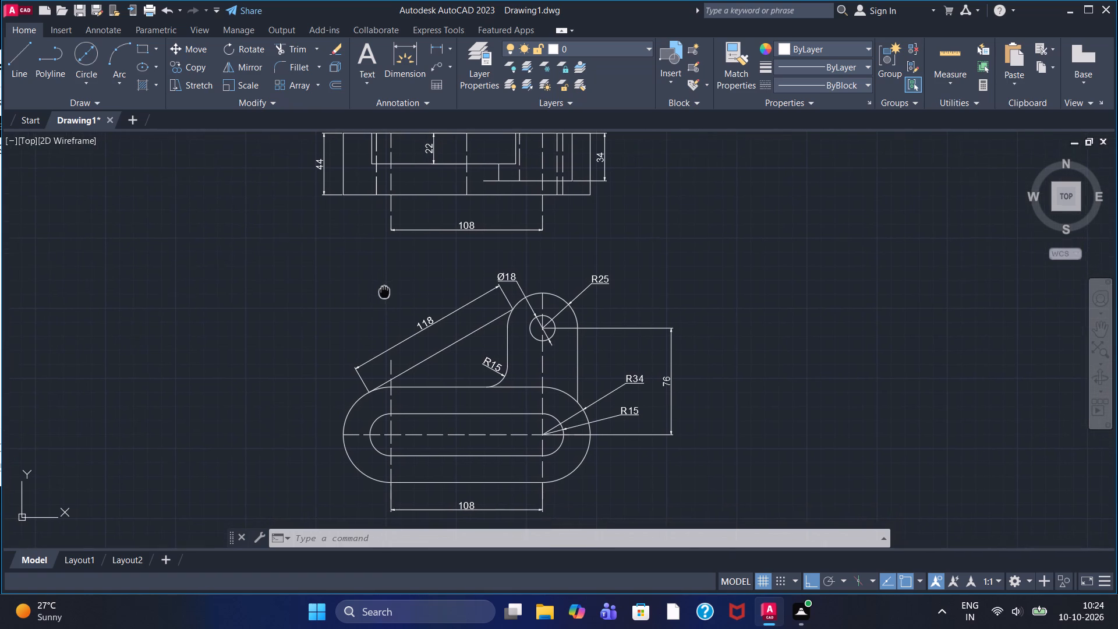
pyautogui.moveTo(384, 291); pyautogui.dragTo(415, 306, button='middle')
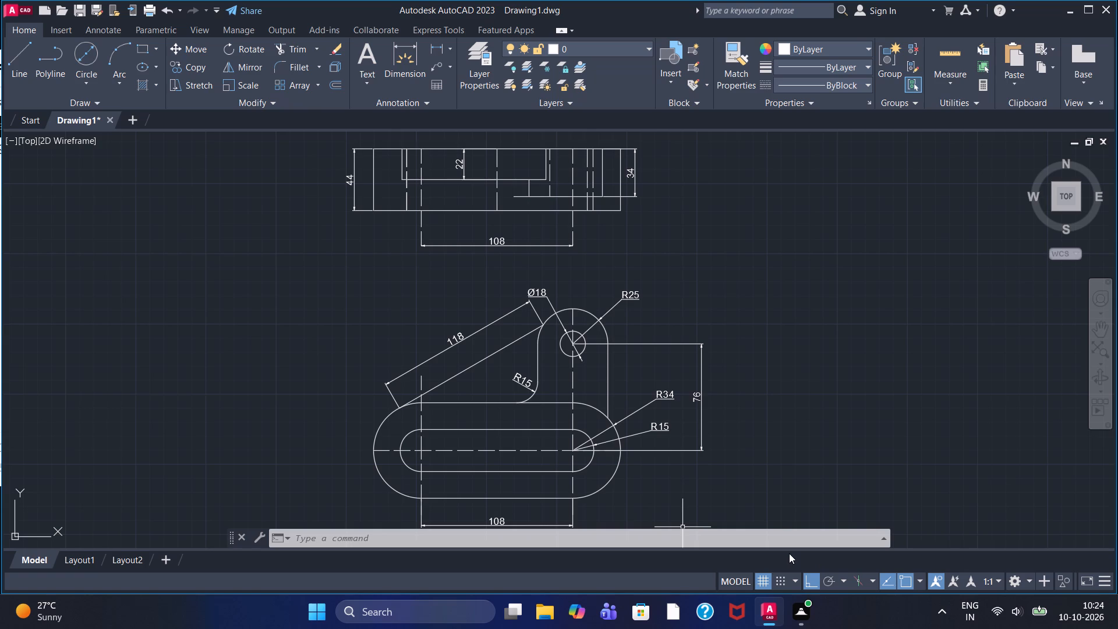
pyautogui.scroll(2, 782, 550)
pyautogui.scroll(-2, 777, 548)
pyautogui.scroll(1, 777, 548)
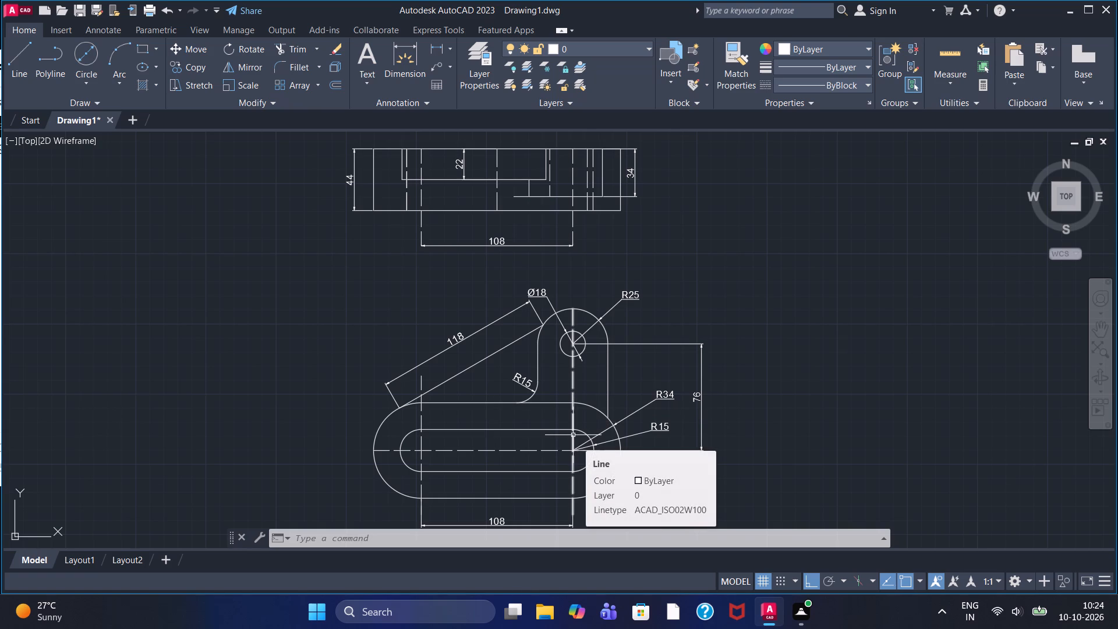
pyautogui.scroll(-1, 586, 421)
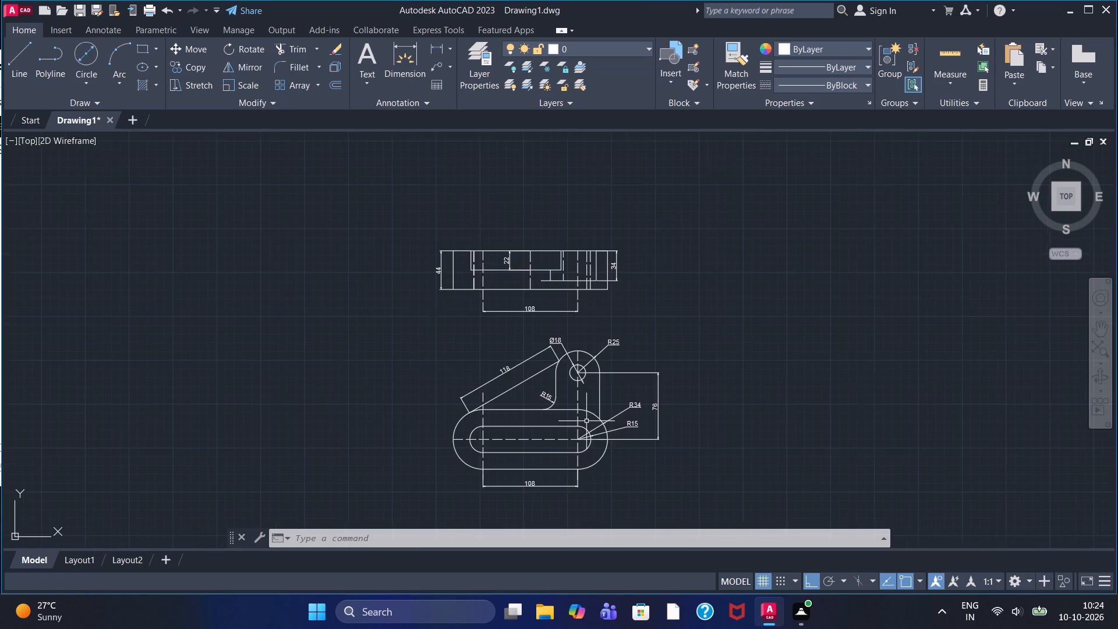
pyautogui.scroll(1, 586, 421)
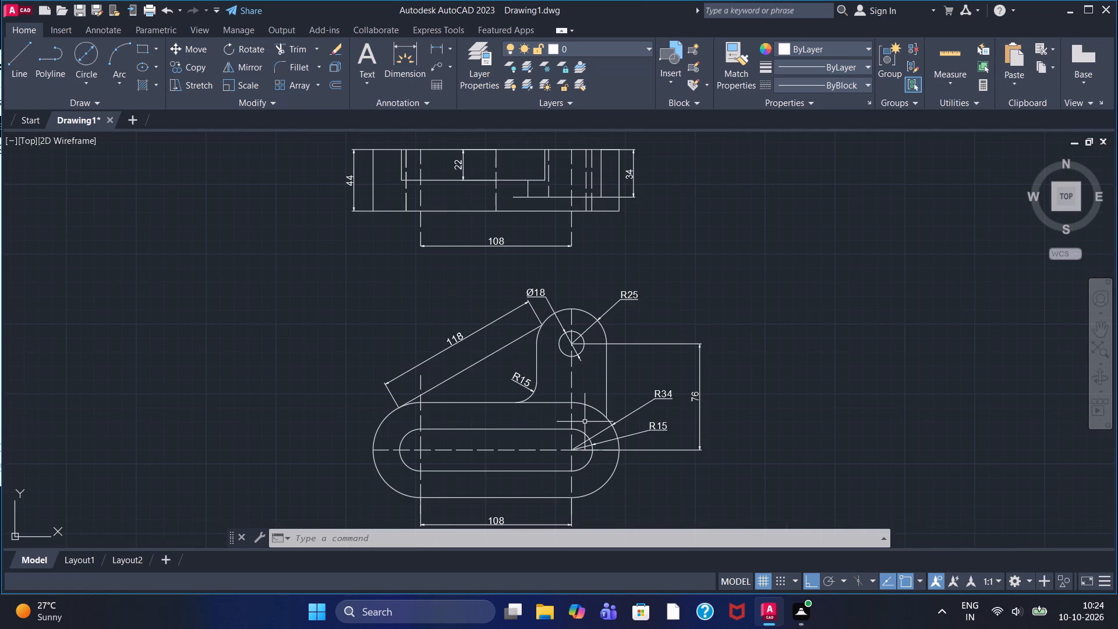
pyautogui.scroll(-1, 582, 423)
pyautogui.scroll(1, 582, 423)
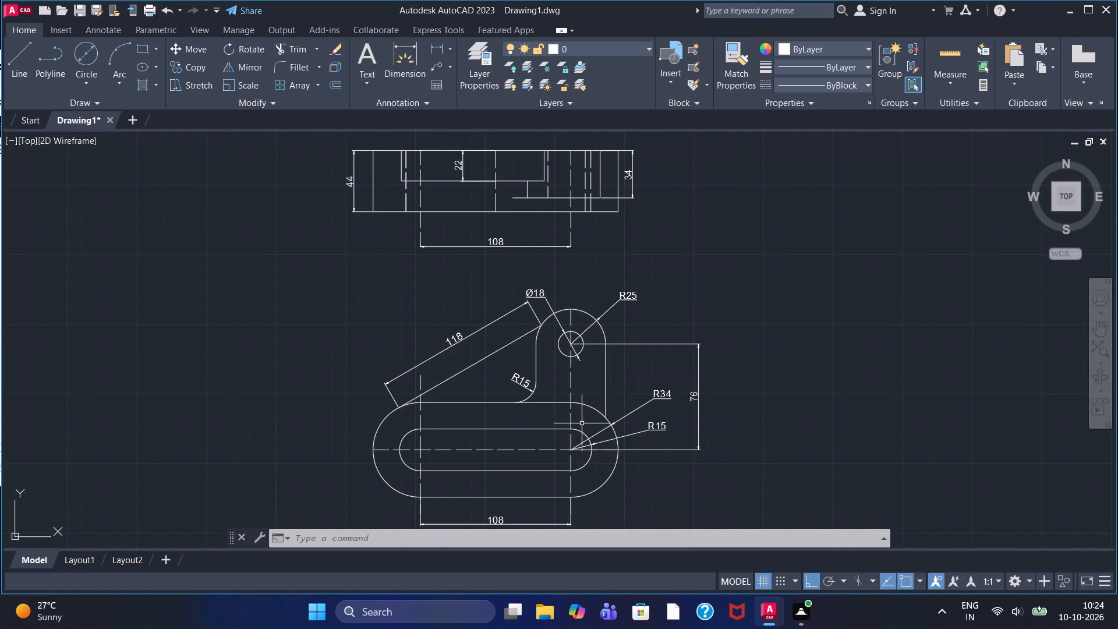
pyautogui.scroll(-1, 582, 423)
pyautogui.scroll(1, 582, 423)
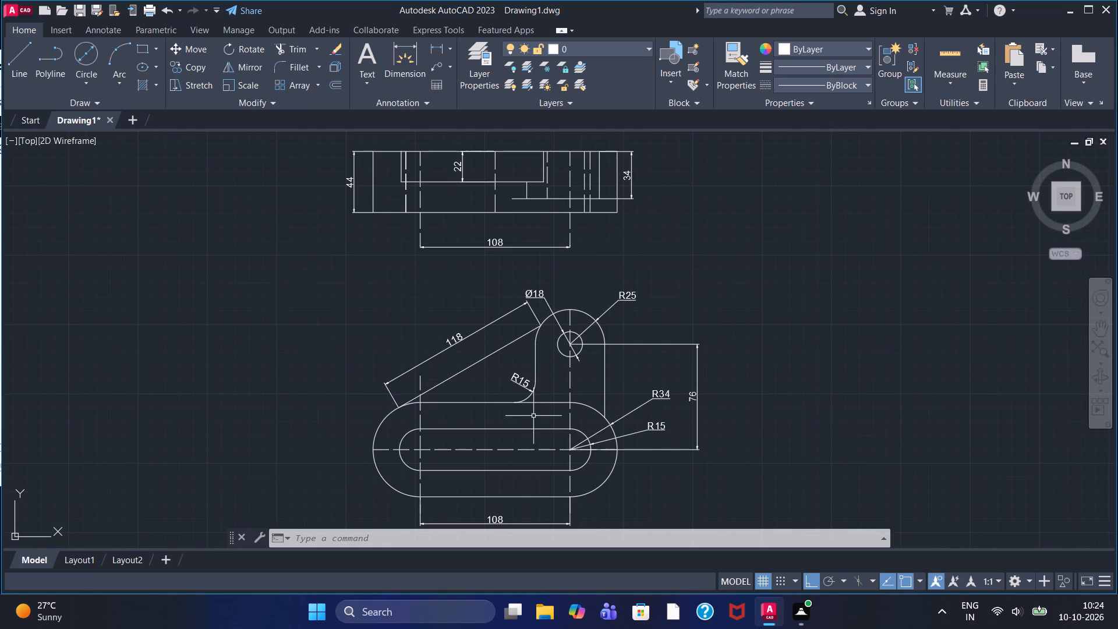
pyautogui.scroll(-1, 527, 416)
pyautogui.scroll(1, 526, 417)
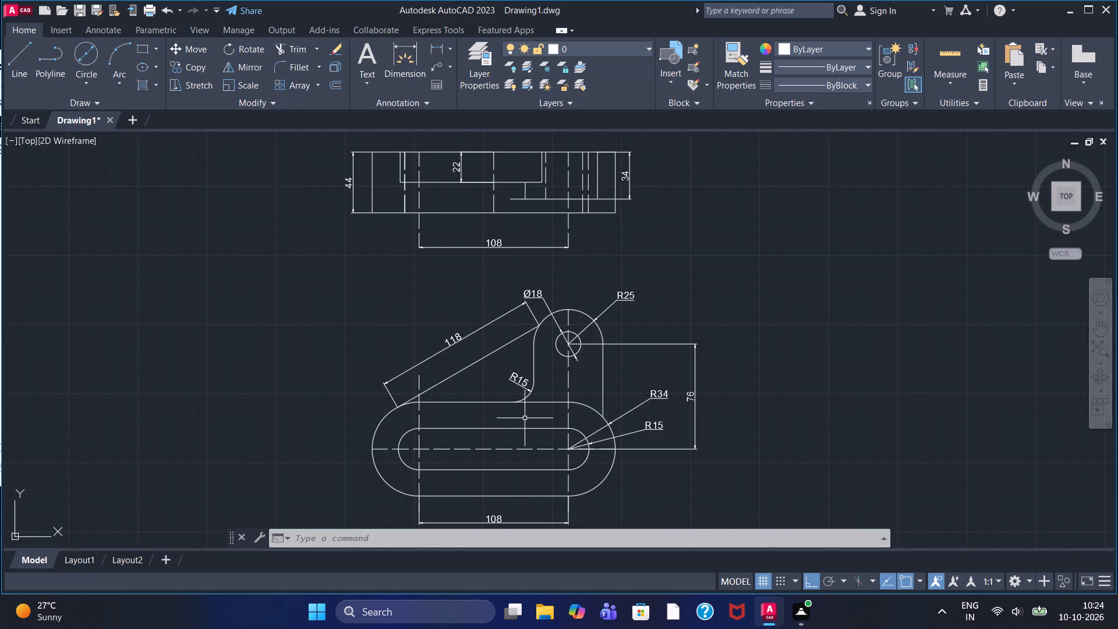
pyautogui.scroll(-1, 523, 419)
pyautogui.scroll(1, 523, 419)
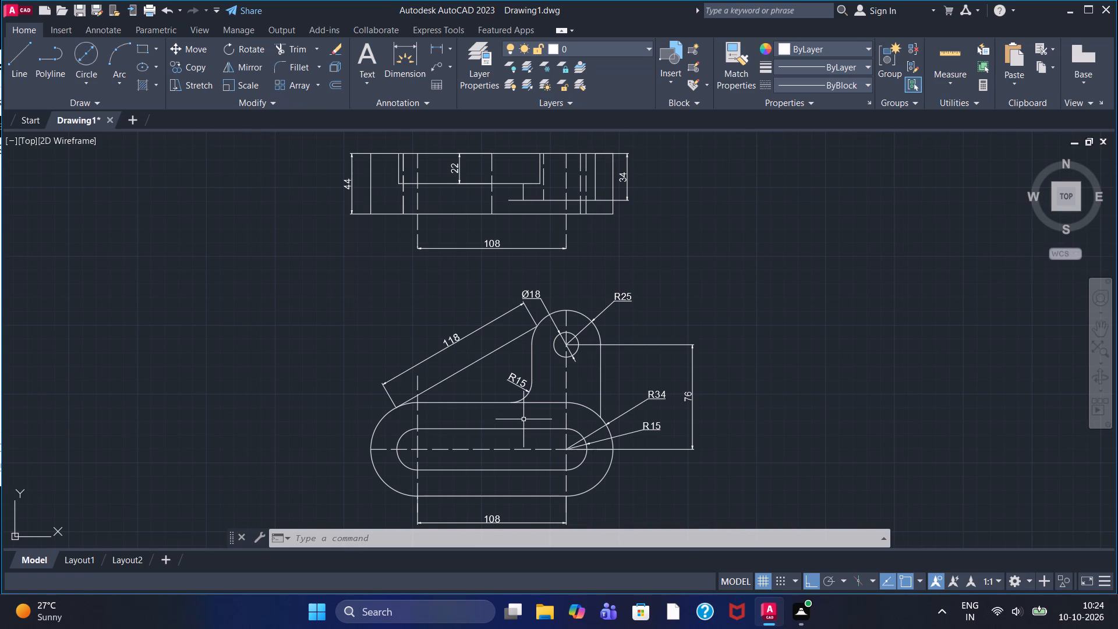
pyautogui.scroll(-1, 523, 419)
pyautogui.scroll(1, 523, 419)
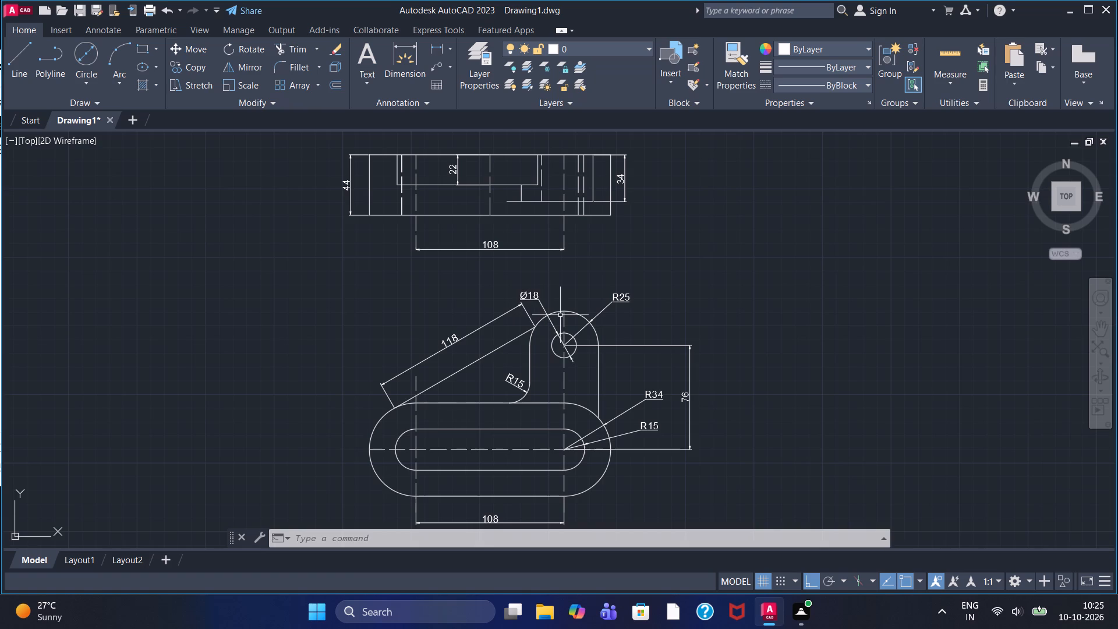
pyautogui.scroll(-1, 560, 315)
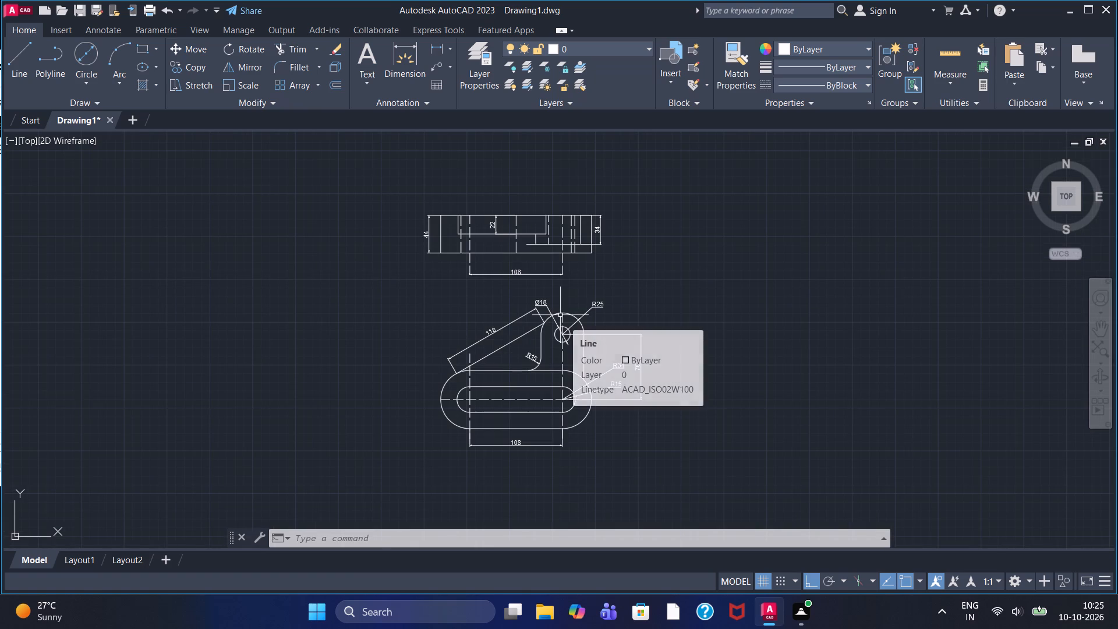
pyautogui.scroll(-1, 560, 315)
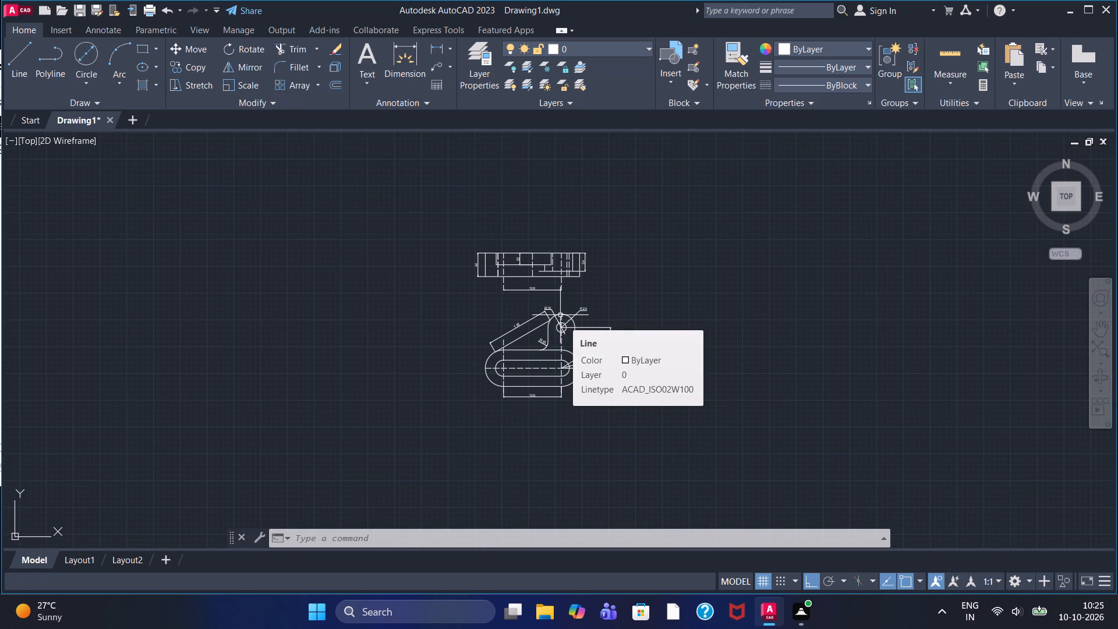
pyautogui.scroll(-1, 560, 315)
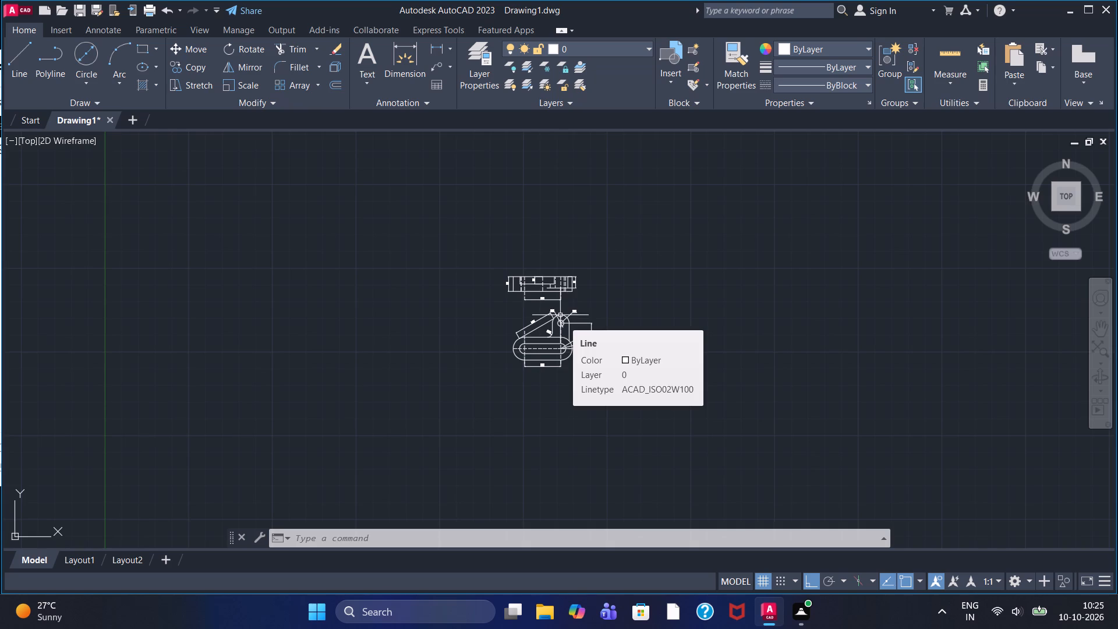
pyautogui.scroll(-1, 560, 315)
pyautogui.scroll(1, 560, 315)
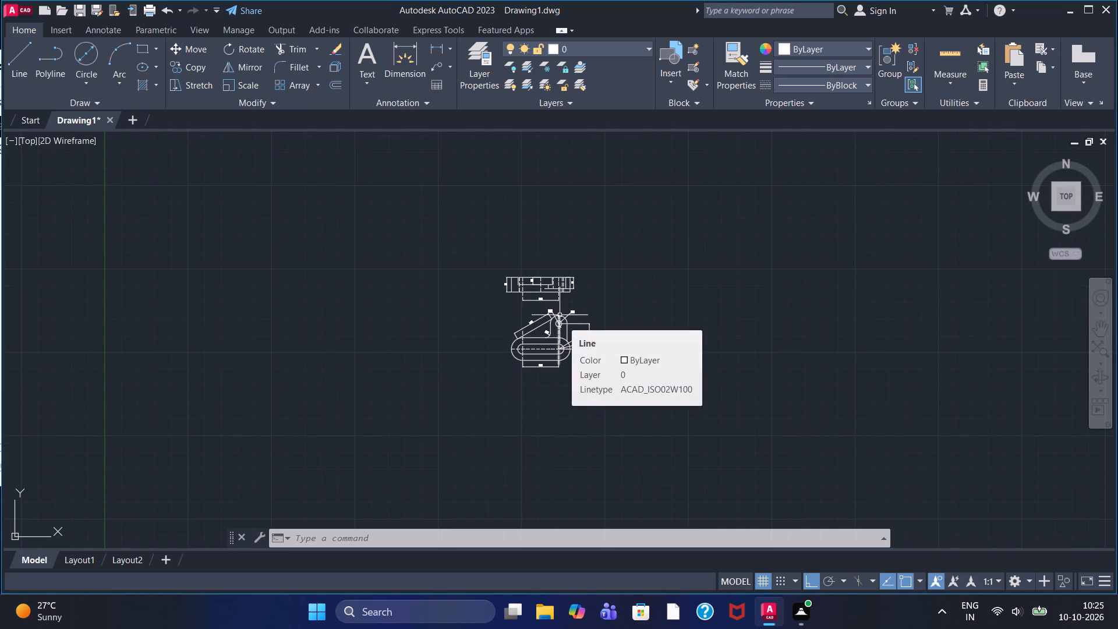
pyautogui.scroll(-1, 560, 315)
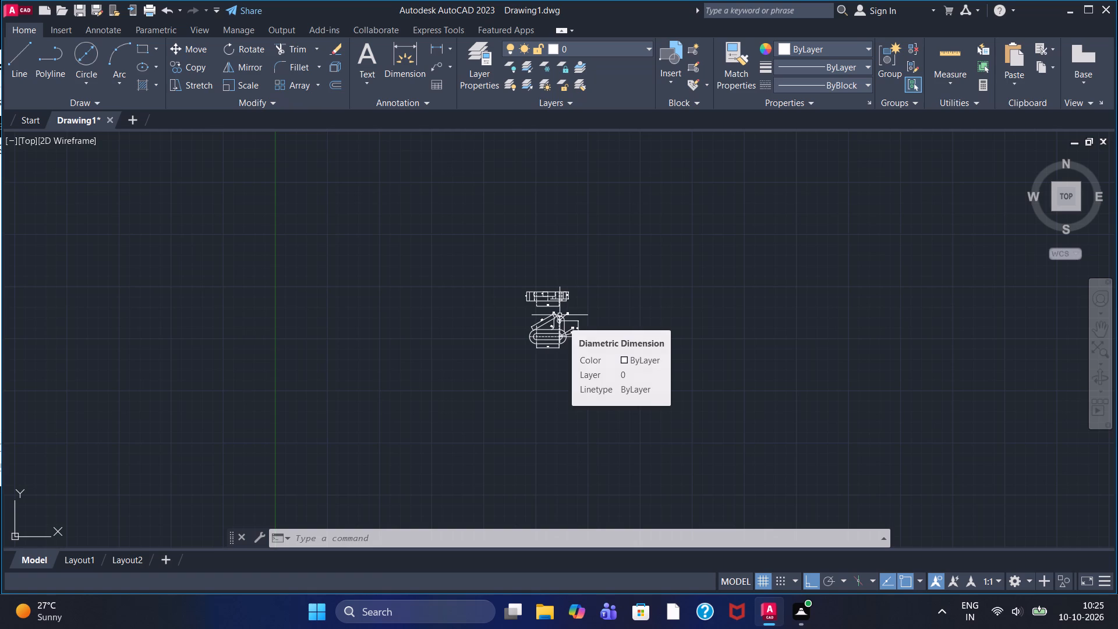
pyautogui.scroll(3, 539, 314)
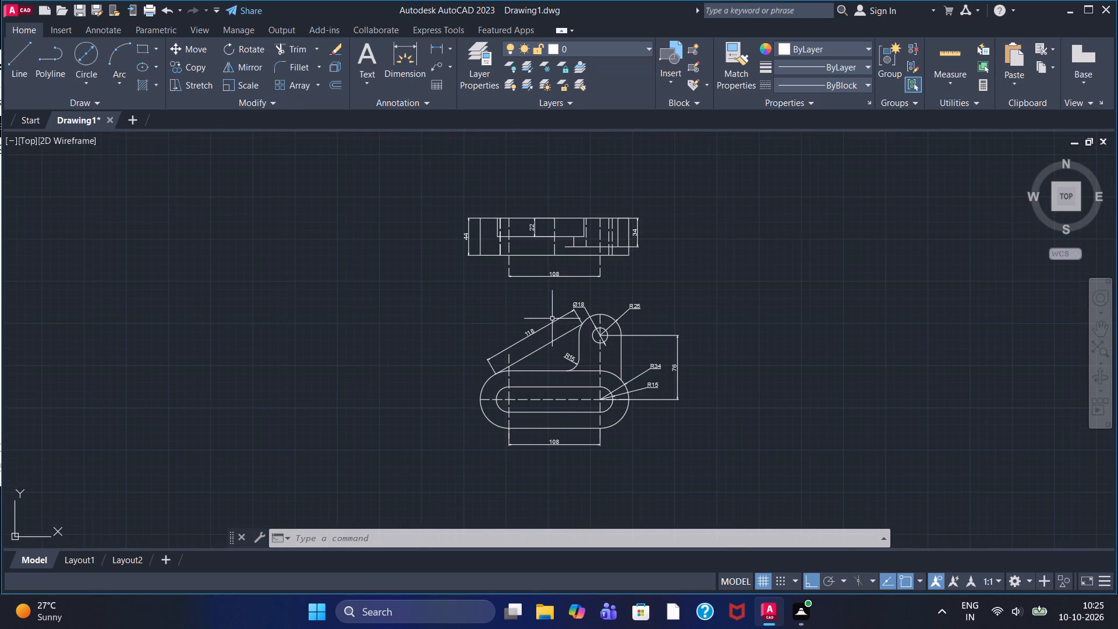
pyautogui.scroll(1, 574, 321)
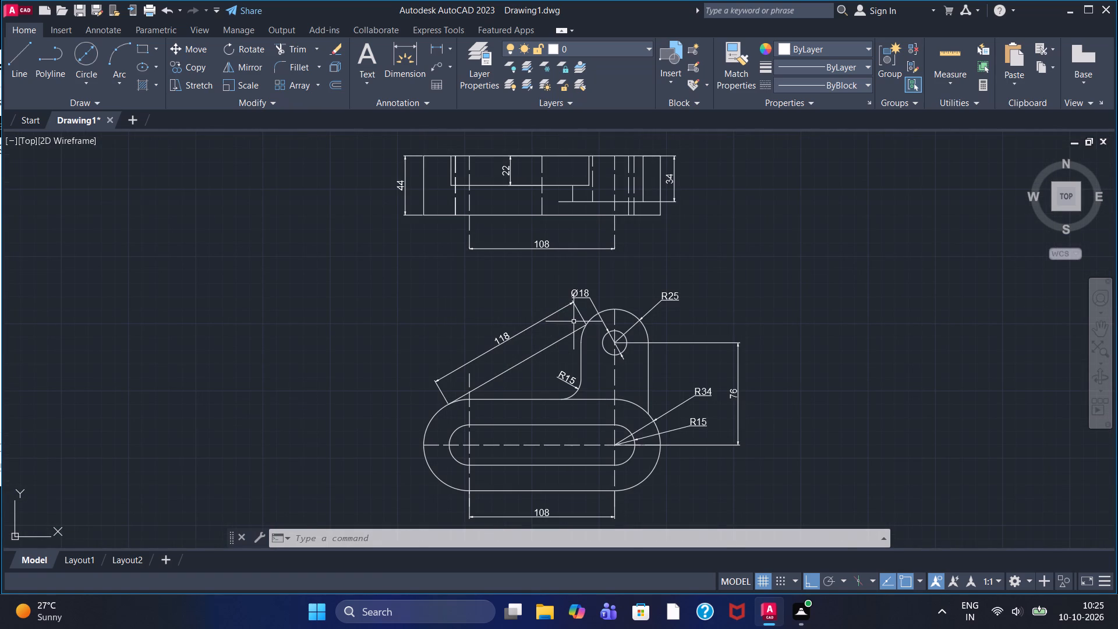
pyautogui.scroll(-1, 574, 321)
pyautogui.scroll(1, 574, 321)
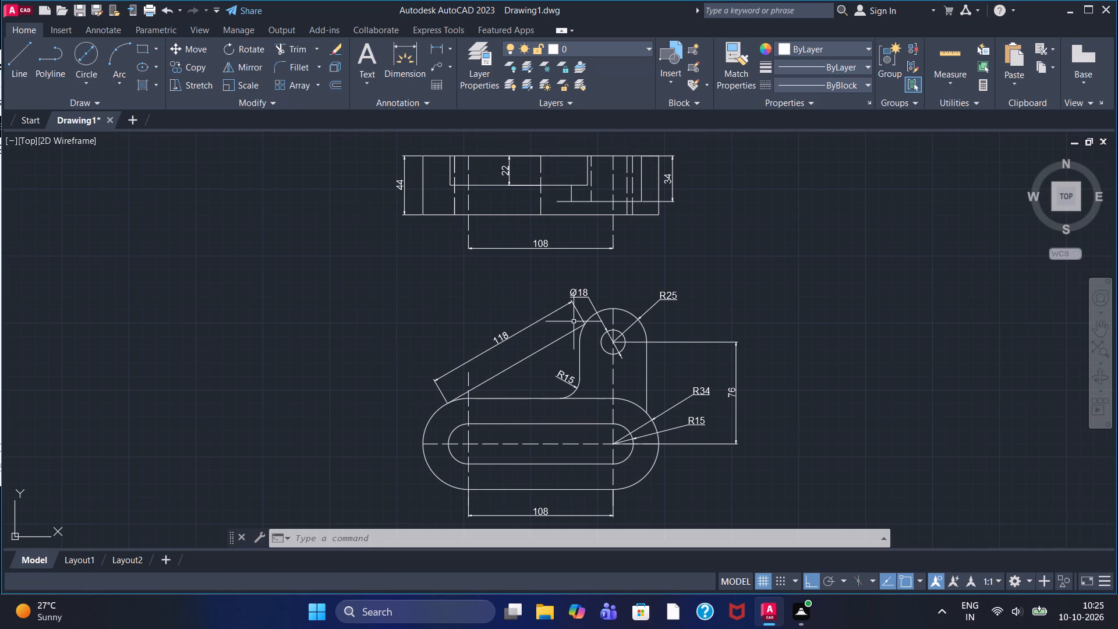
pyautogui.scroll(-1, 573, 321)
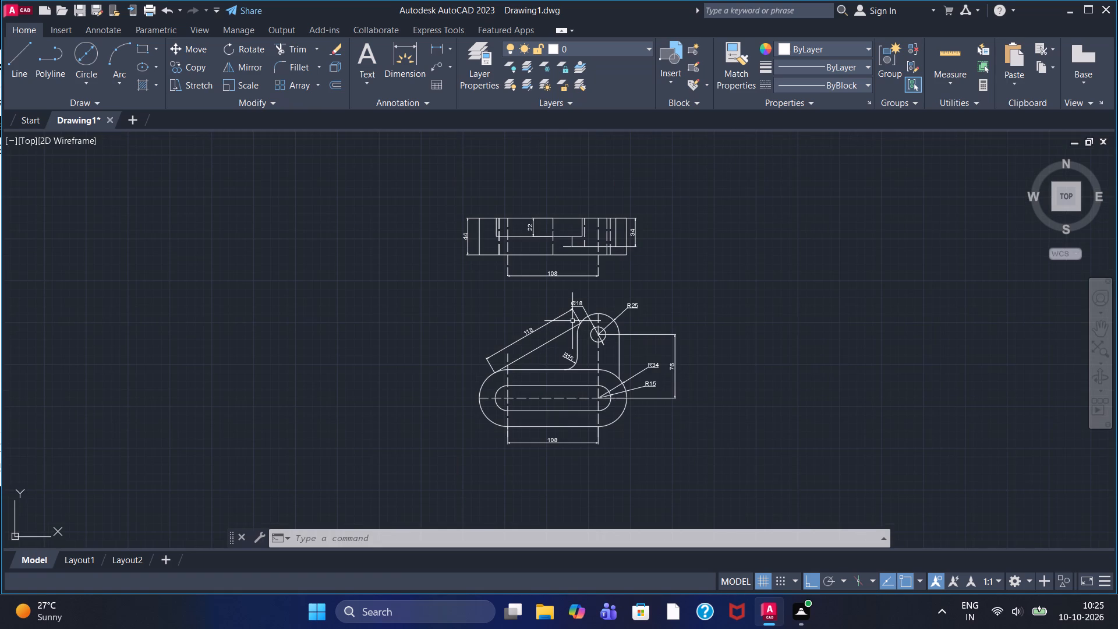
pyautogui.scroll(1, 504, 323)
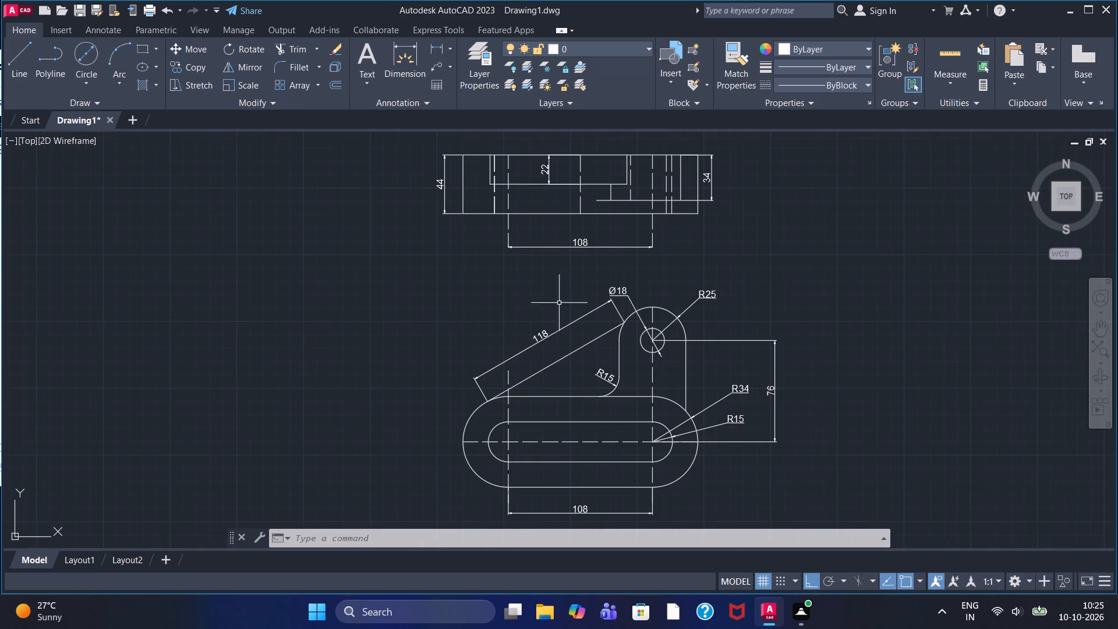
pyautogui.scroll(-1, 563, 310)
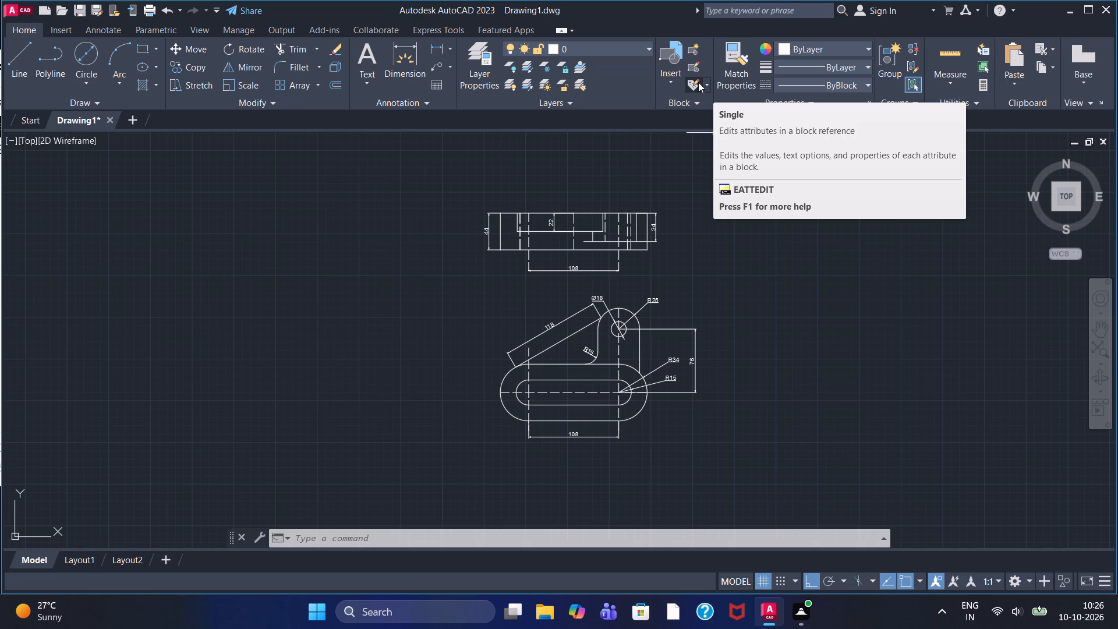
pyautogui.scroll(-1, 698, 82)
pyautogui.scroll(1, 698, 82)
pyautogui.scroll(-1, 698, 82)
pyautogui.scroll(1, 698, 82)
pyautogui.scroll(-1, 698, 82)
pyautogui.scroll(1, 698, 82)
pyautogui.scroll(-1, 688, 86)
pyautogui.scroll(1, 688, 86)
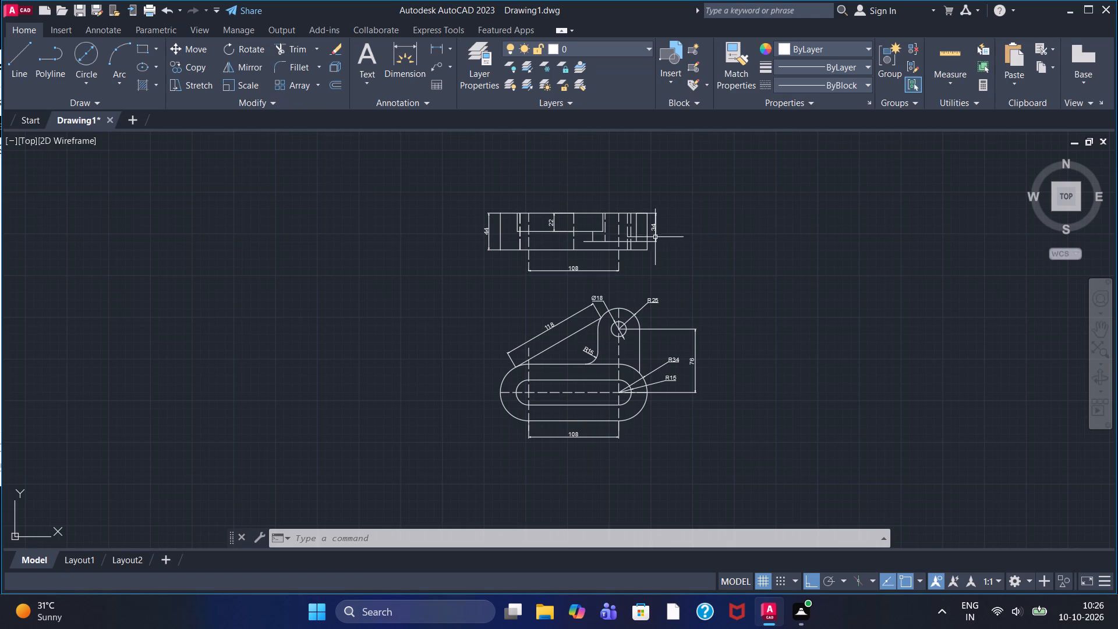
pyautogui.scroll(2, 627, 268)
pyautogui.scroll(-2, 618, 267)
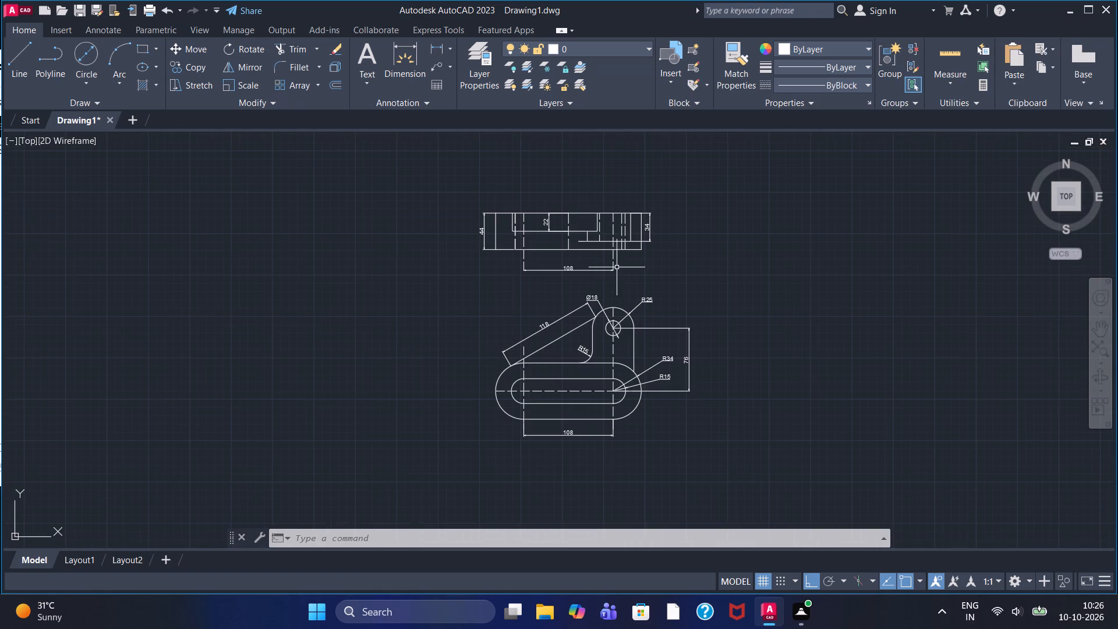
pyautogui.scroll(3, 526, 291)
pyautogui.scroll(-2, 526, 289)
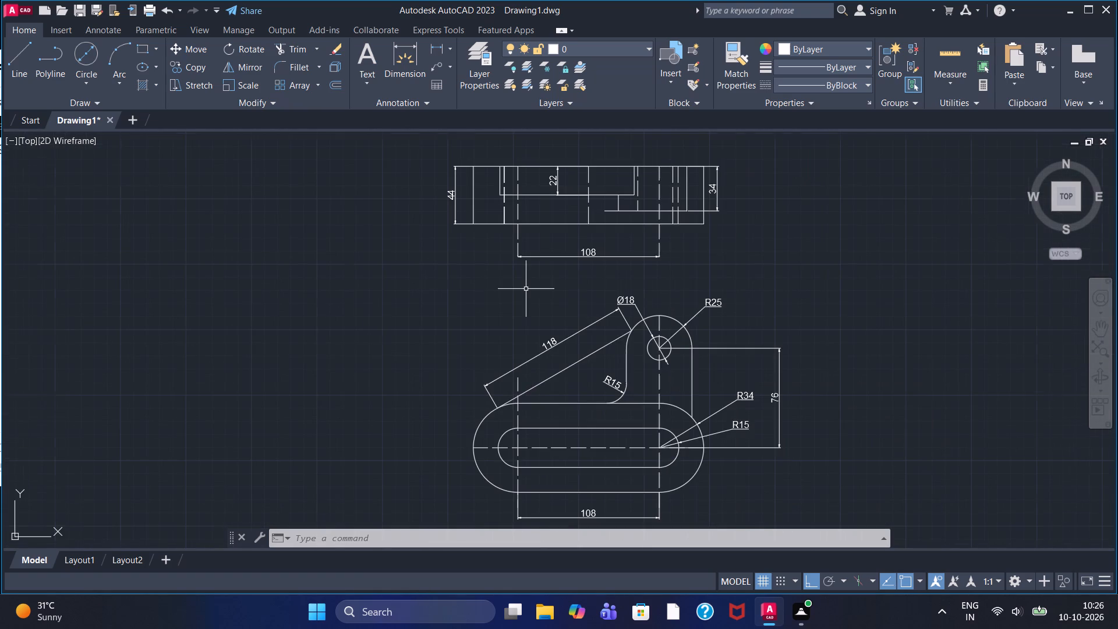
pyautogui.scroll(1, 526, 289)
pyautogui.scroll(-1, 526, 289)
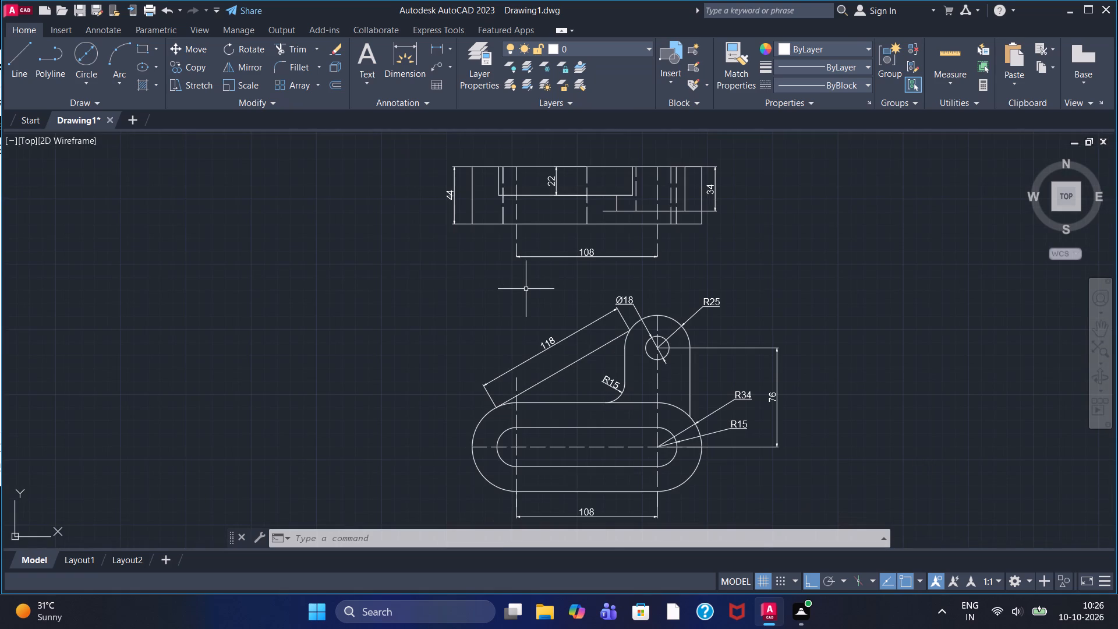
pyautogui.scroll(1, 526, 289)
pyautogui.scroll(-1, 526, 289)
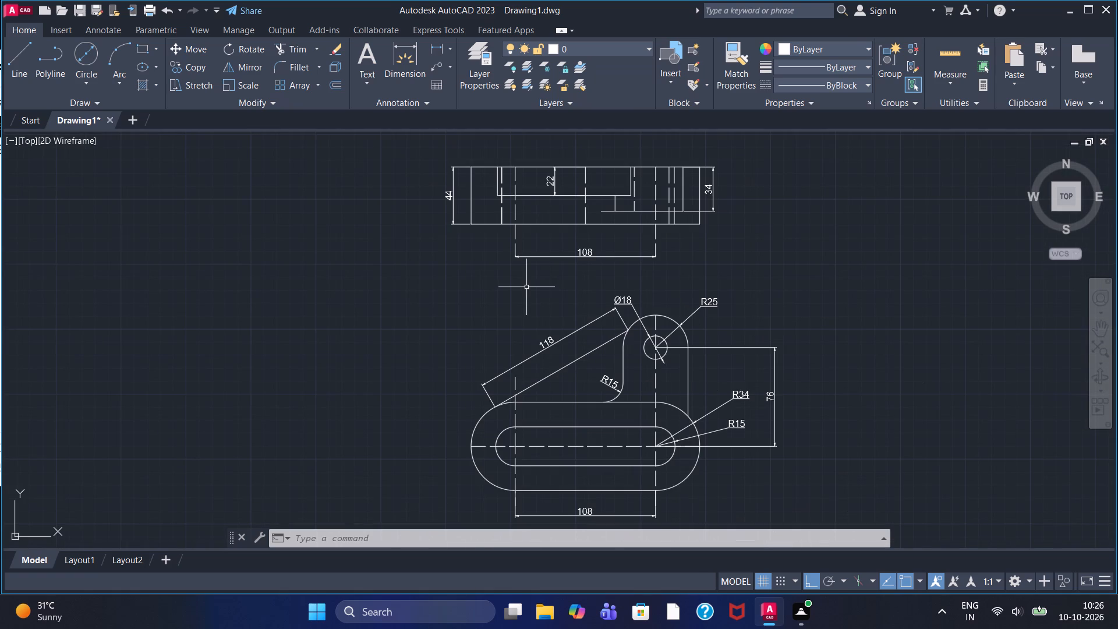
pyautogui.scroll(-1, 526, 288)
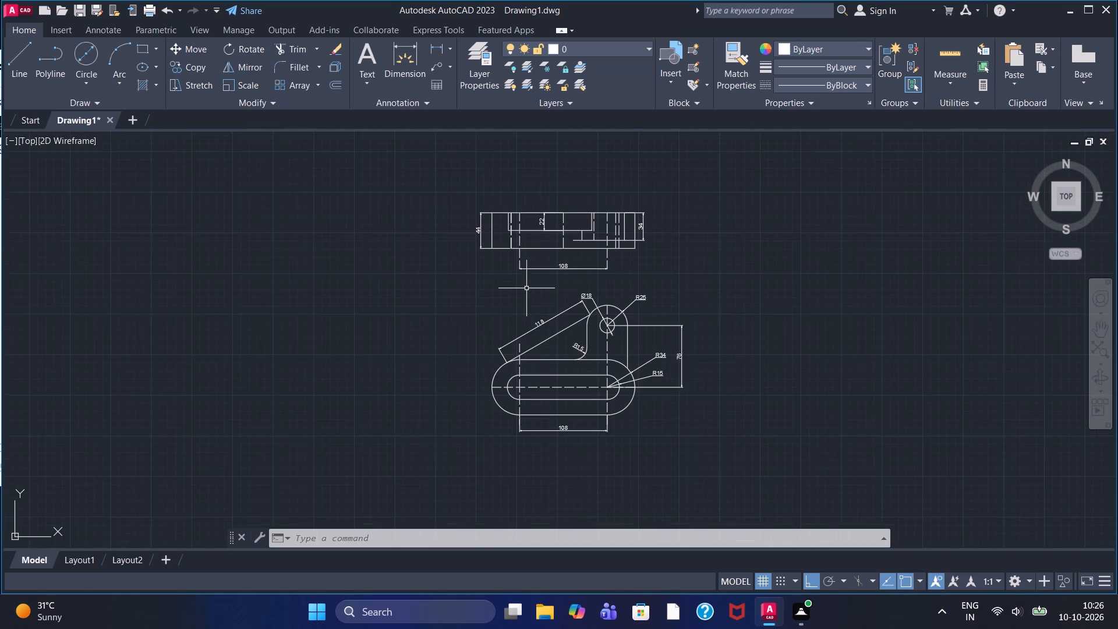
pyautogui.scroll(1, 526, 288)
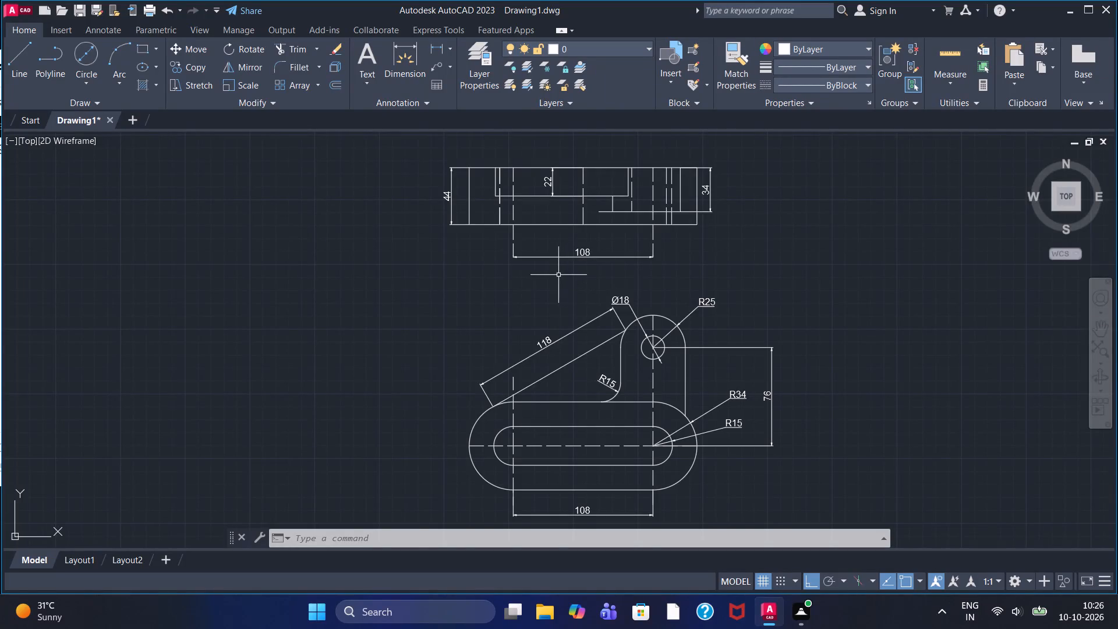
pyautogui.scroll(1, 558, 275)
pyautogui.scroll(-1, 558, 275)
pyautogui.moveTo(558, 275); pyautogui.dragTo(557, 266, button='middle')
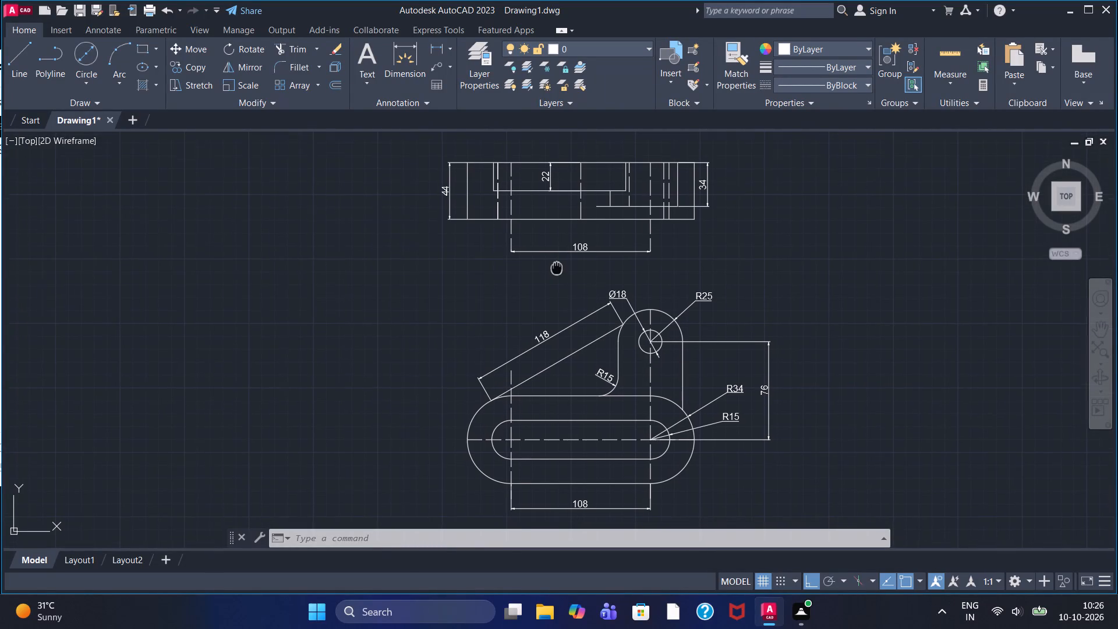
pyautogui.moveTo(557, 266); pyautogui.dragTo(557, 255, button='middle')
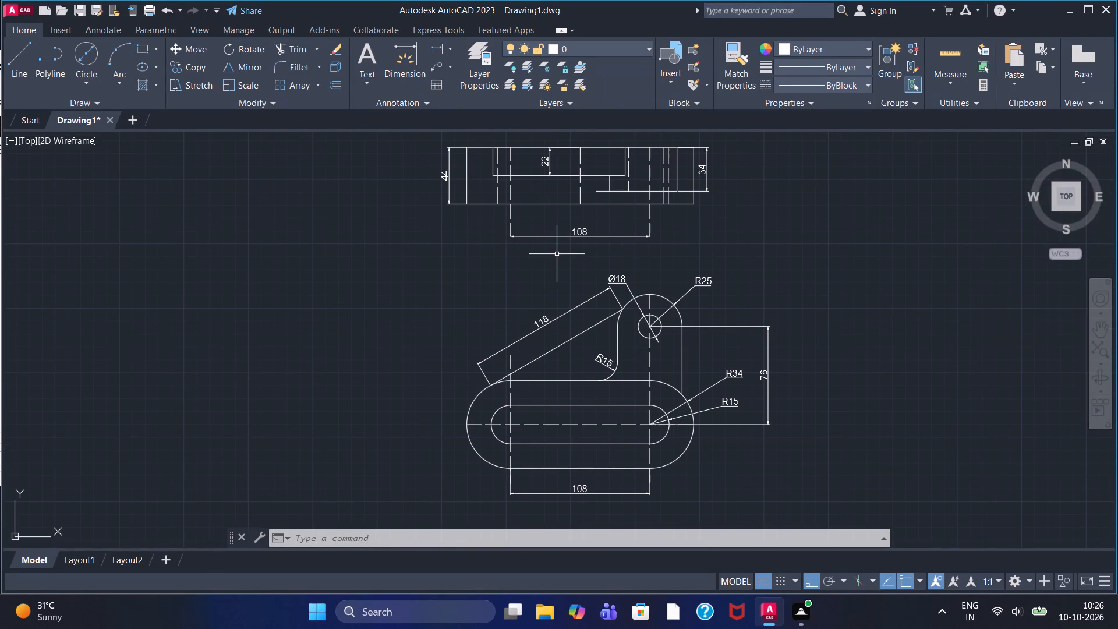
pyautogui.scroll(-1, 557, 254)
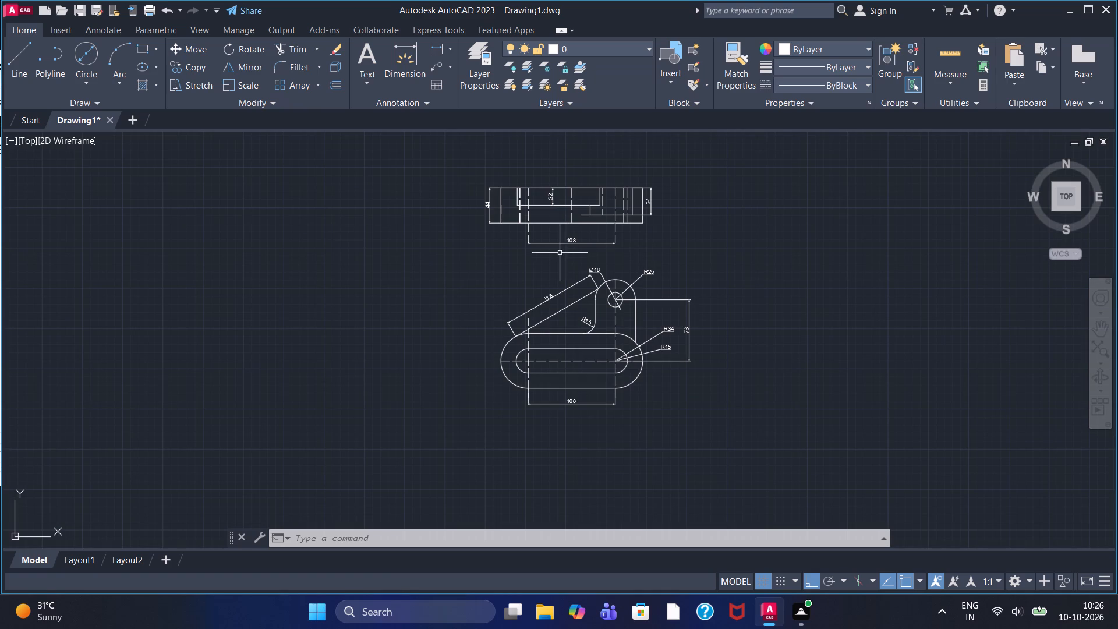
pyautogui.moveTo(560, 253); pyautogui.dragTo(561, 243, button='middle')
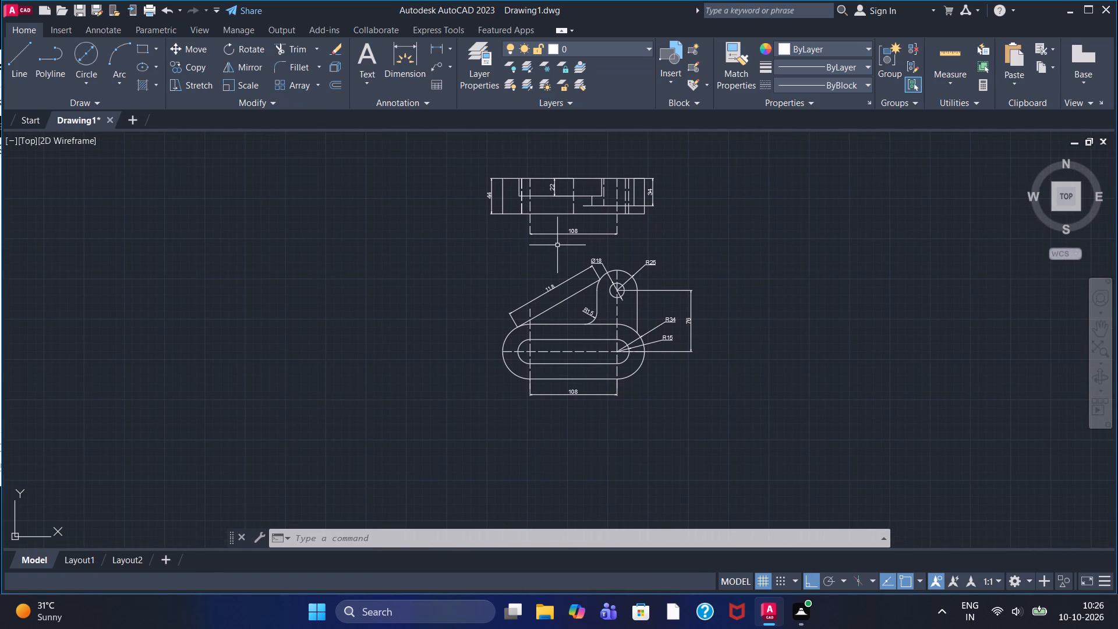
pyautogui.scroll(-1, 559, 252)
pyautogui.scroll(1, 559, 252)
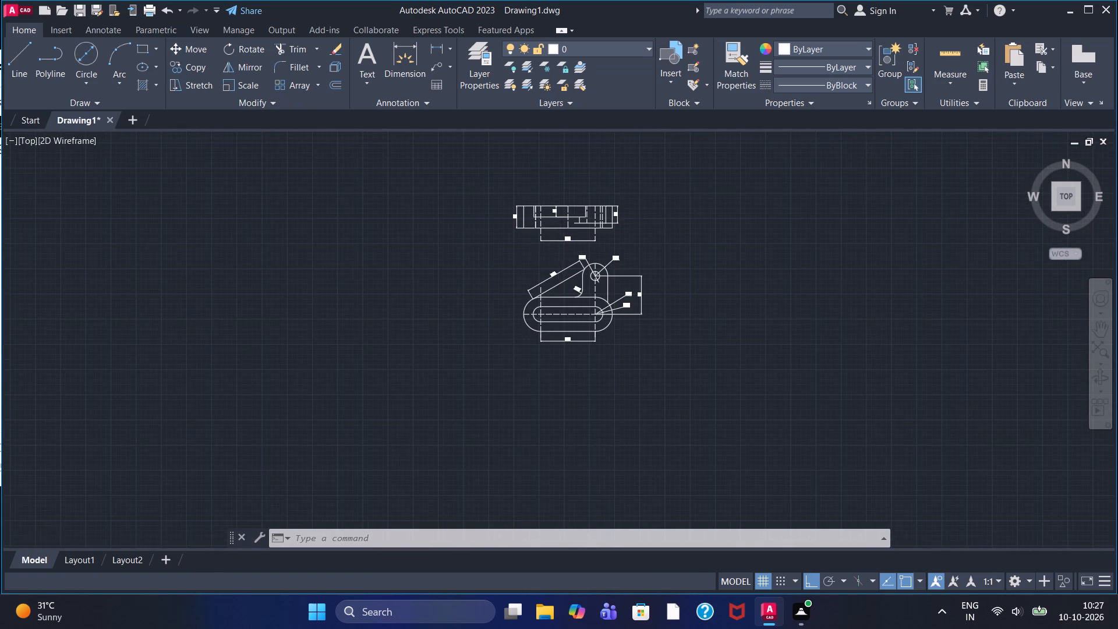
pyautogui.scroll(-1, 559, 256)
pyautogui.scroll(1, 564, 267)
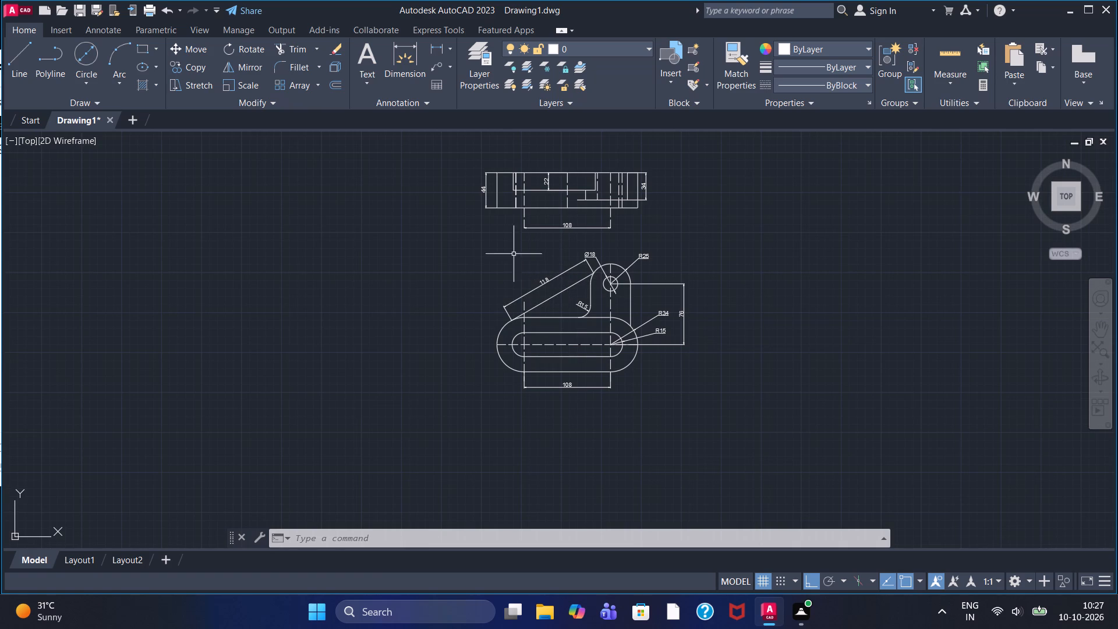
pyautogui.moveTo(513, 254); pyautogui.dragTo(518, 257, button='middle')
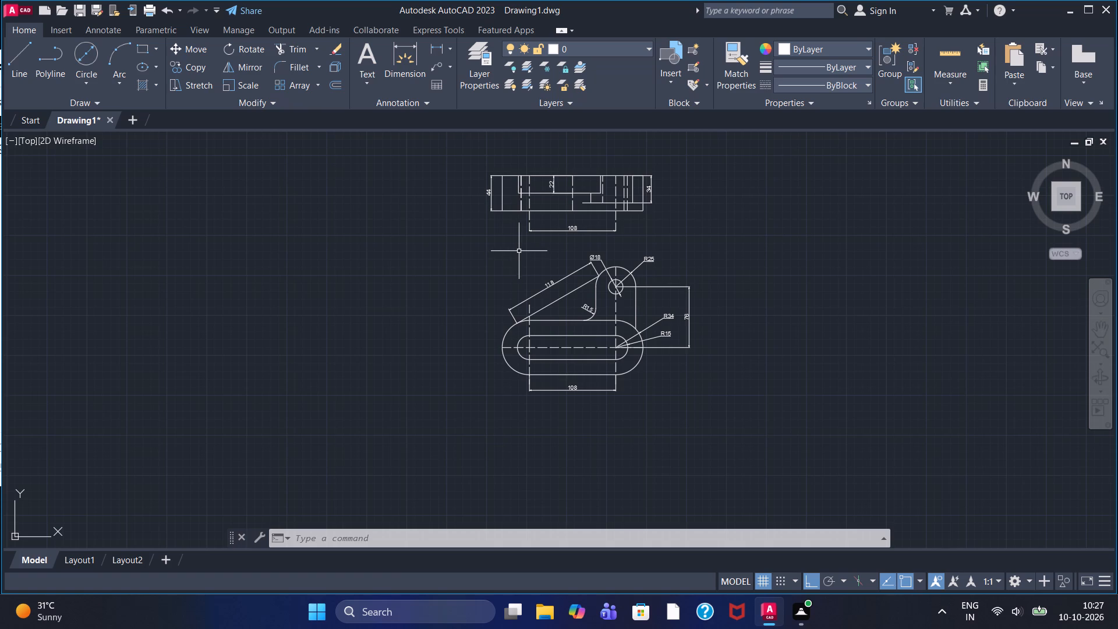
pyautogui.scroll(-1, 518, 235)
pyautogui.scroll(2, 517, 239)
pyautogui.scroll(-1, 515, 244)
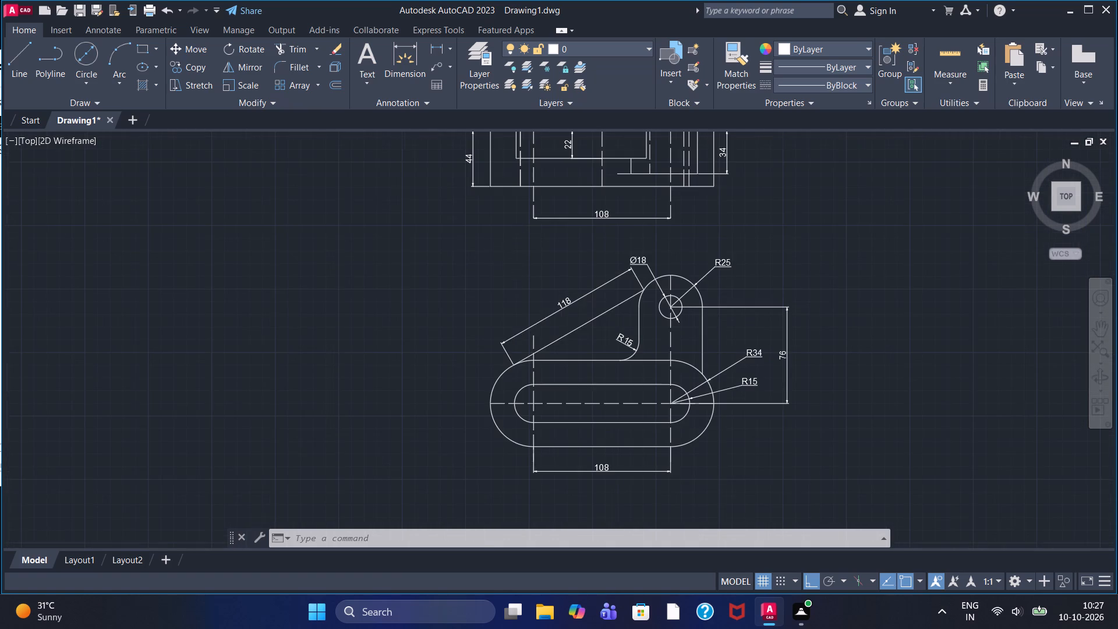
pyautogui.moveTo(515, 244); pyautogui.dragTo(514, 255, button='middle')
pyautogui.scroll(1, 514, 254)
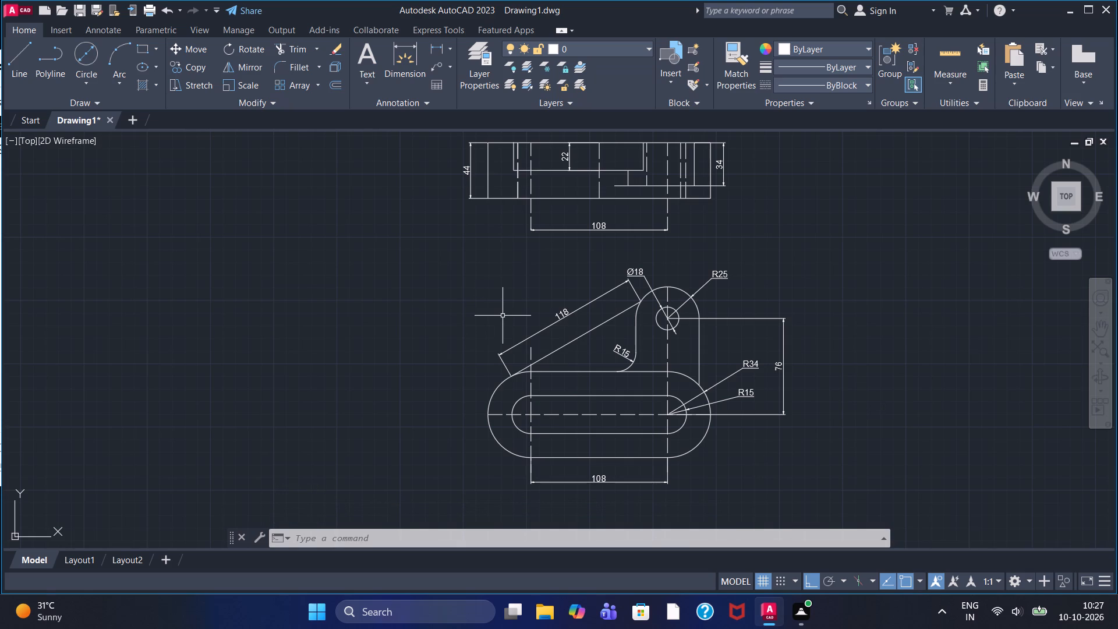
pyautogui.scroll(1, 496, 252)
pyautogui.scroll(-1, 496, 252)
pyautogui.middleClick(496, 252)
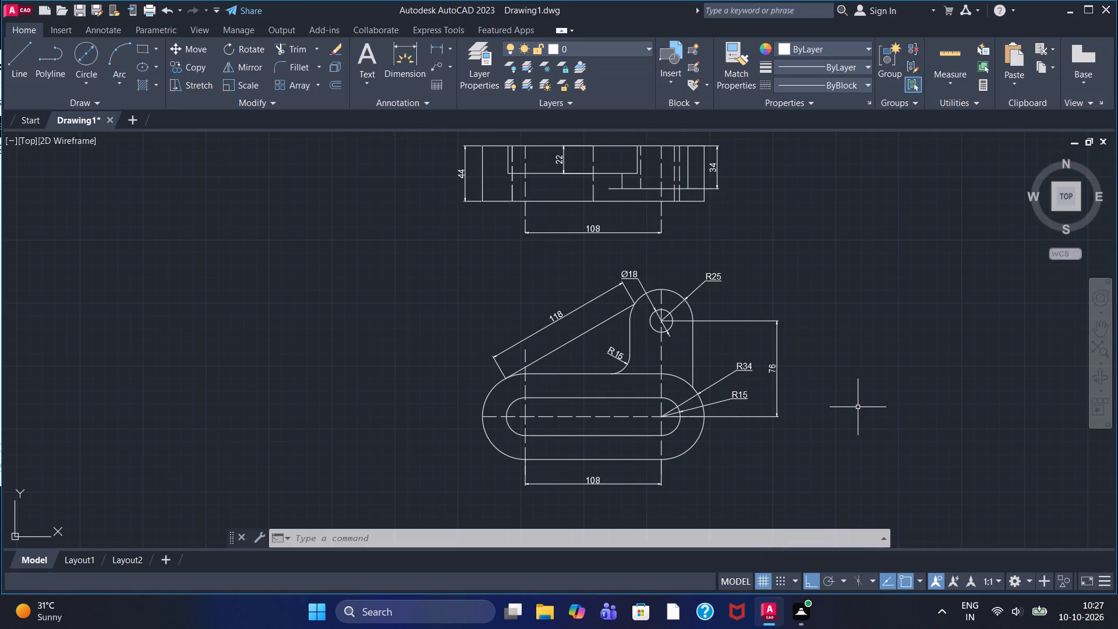
# Save the drawing to the Desktop under the file name "Slotted Link Bracket with Pivot Boss.dwg".
pyautogui.hotkey('ctrl', 's')
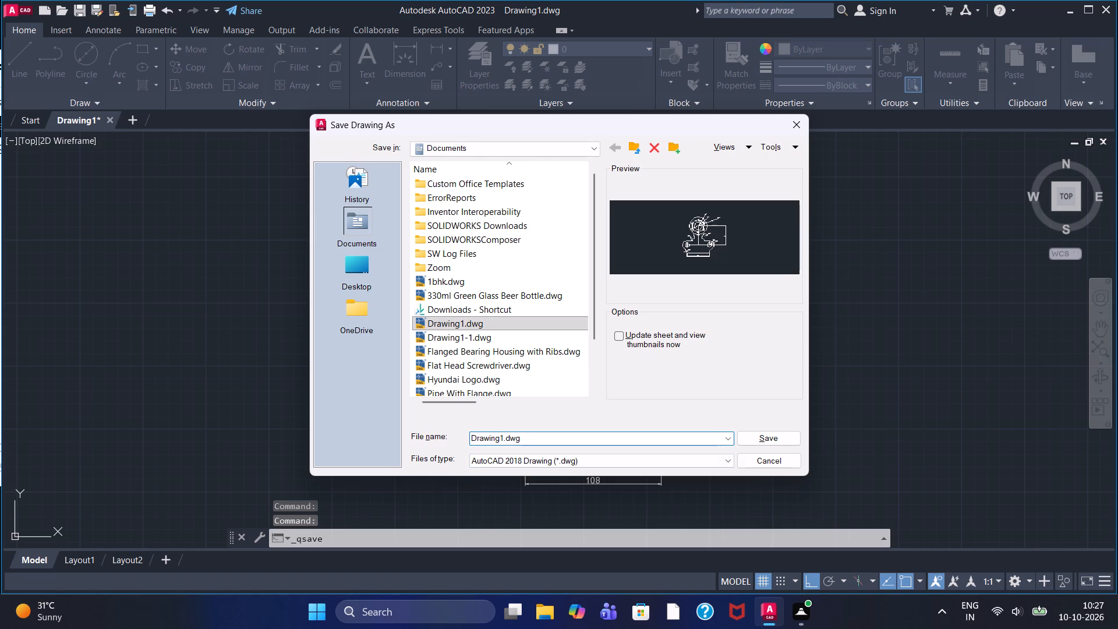
pyautogui.moveTo(503, 437); pyautogui.dragTo(369, 437)
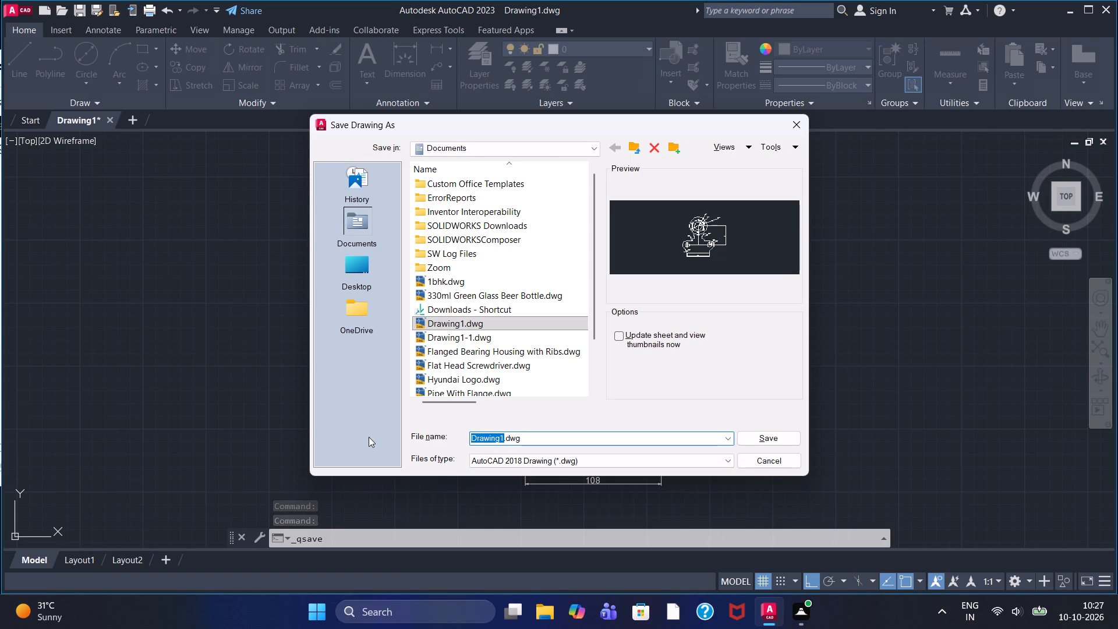
pyautogui.press('BackSpace')
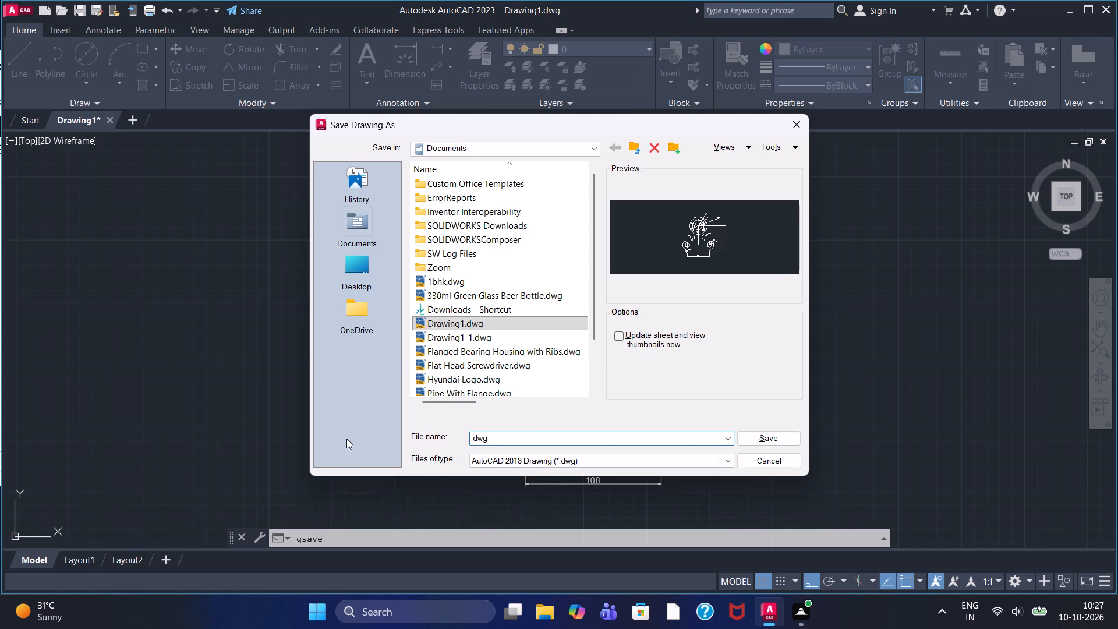
pyautogui.hotkey('ctrl', 'v')
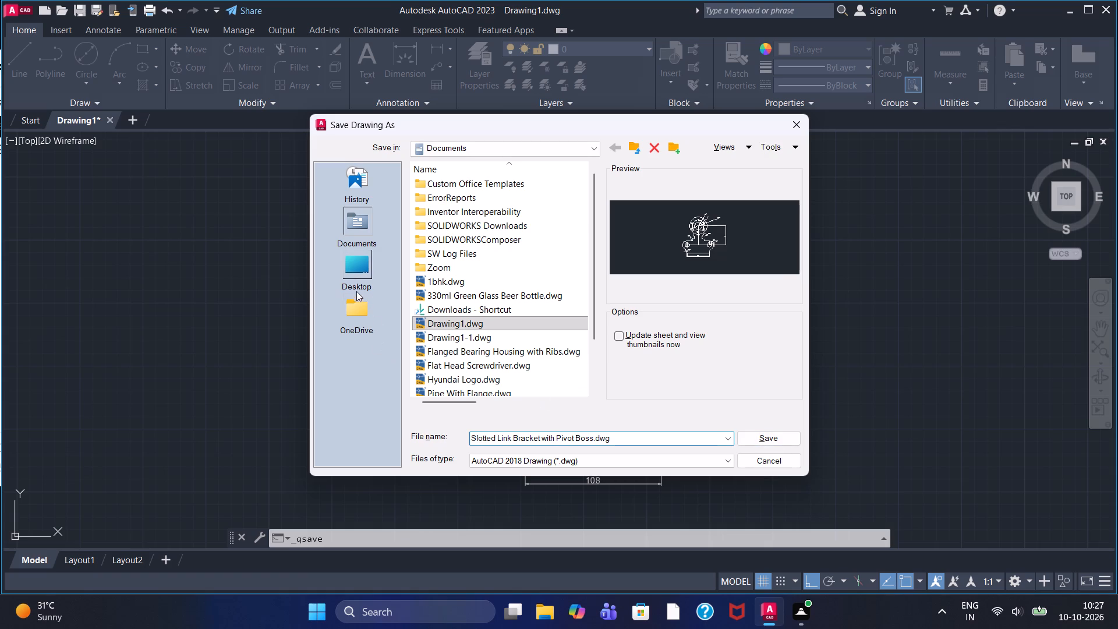
pyautogui.click(352, 271)
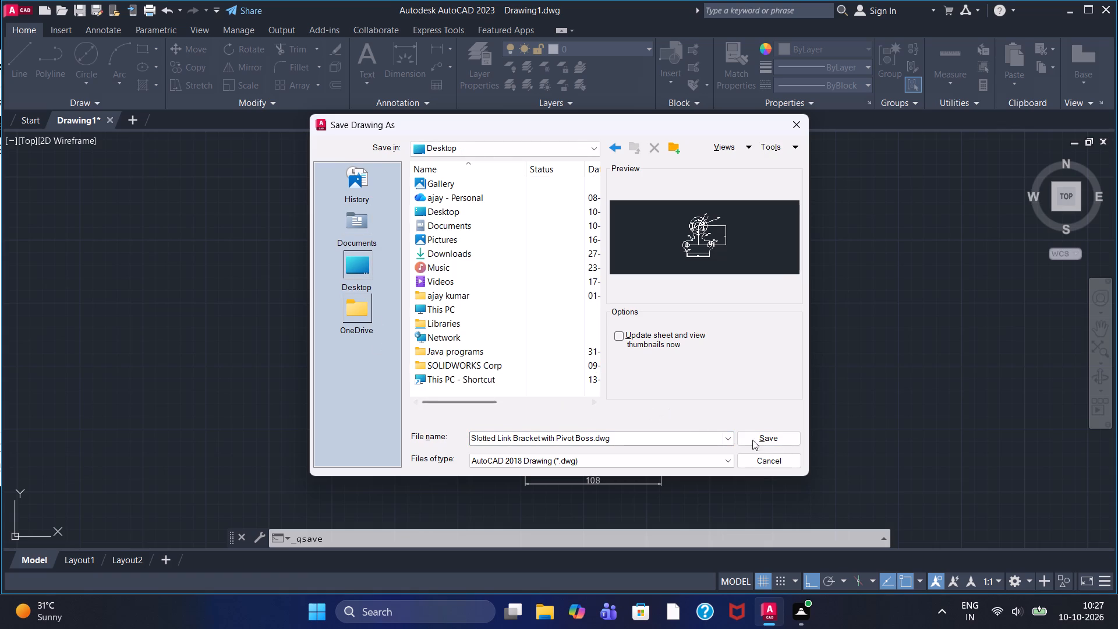
pyautogui.click(756, 441)
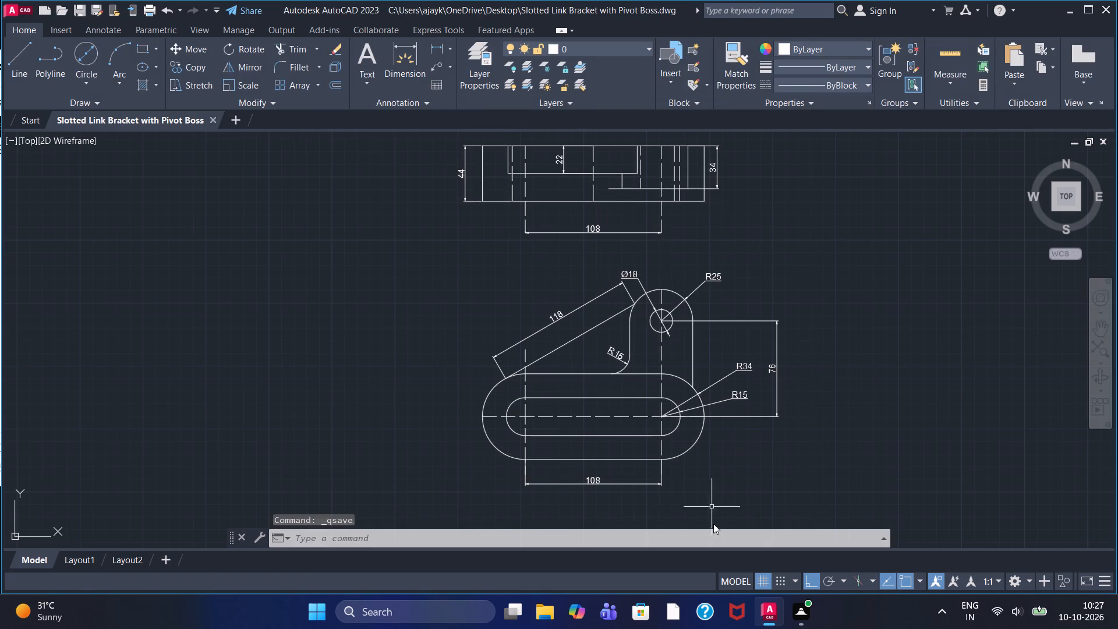